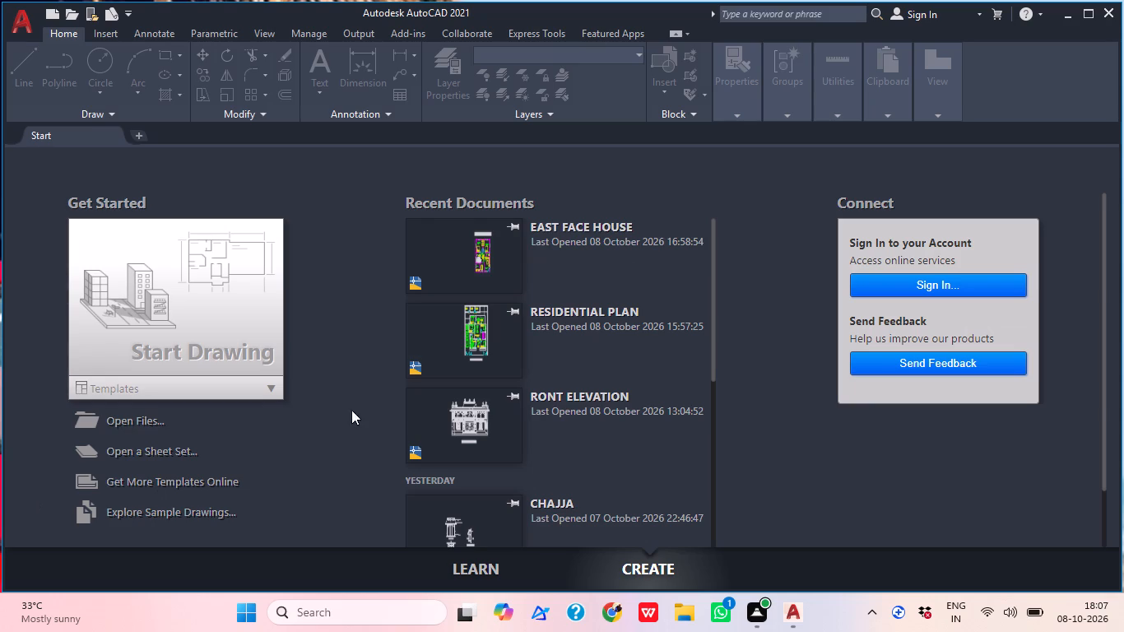
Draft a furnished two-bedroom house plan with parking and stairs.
Start a new blank drawing from the default template.
left_click(132, 327)
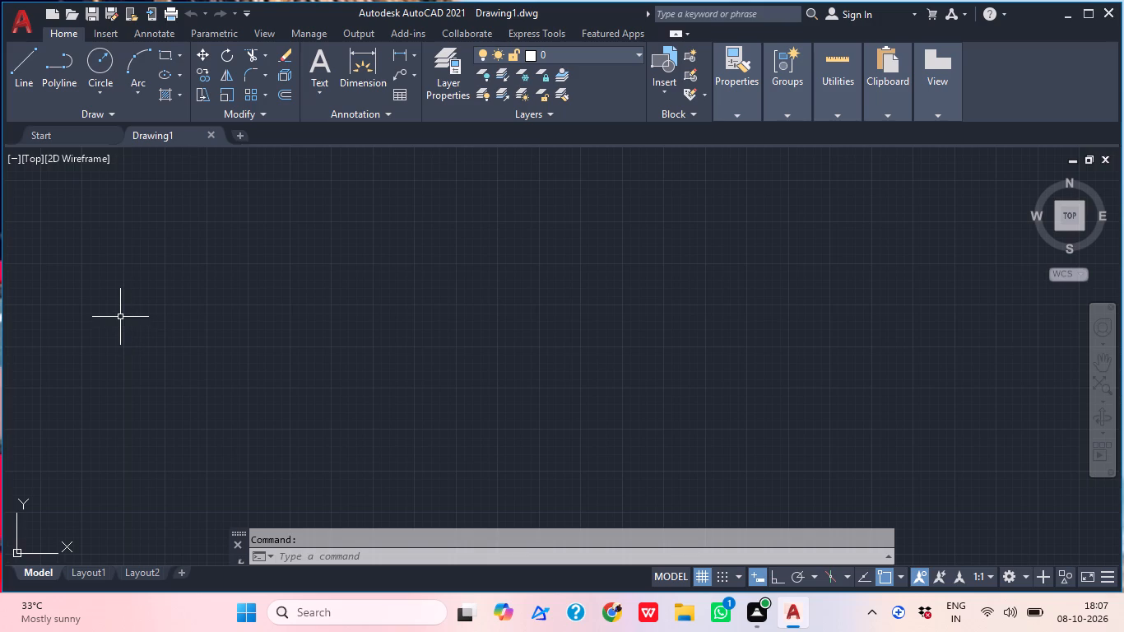
Open the drawing units settings to review the length, angle and insertion scale units, and close them without changes.
type("un")
key("space")
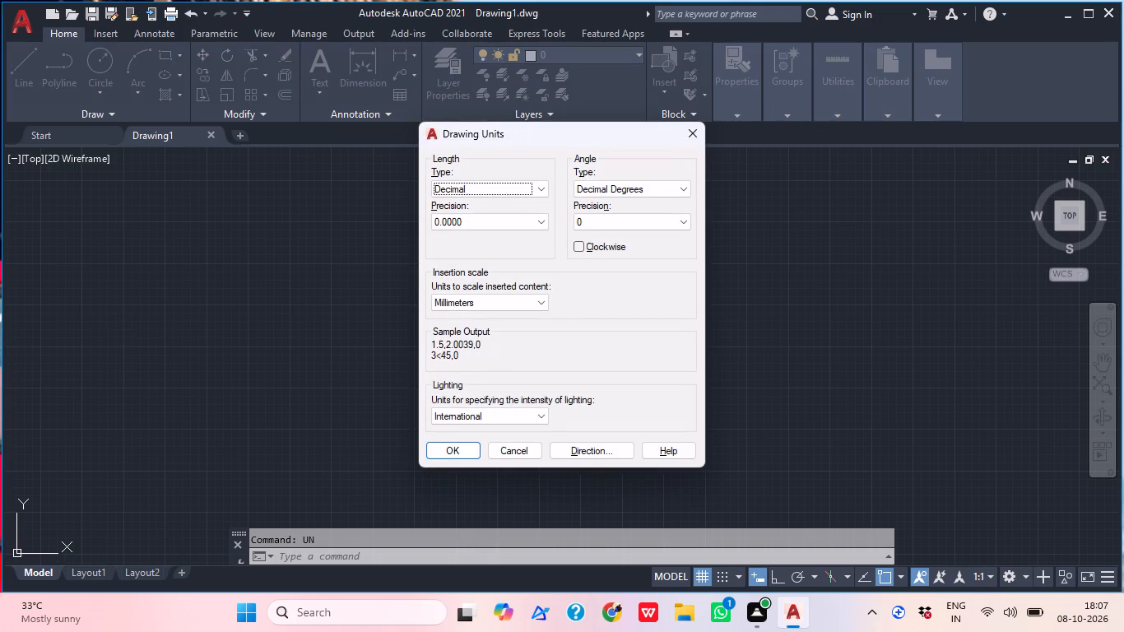
left_click(687, 142)
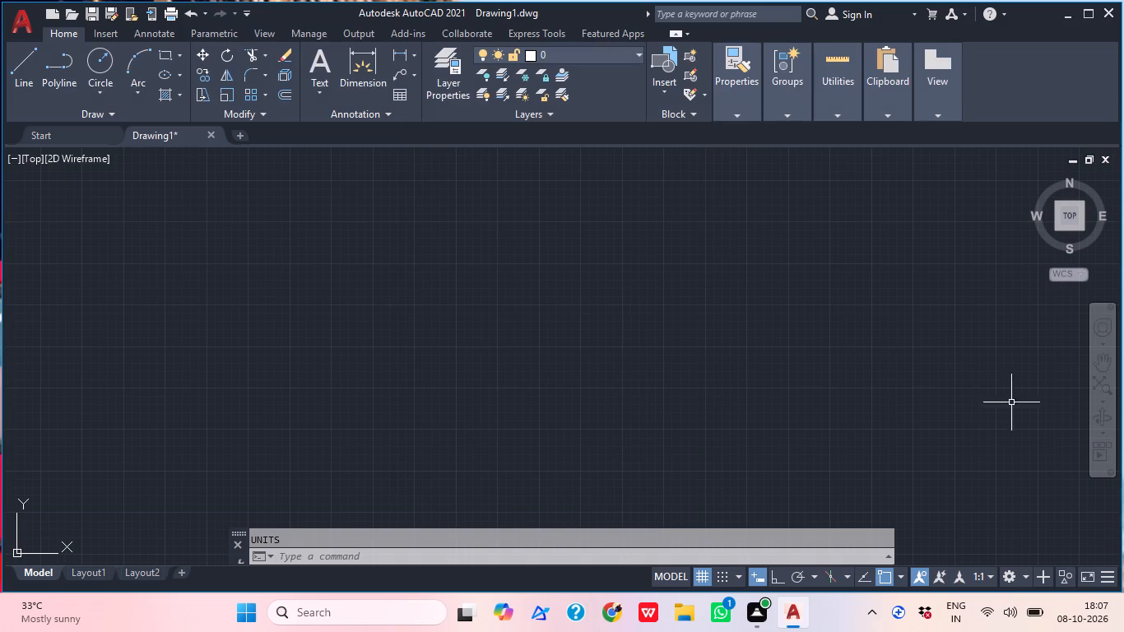
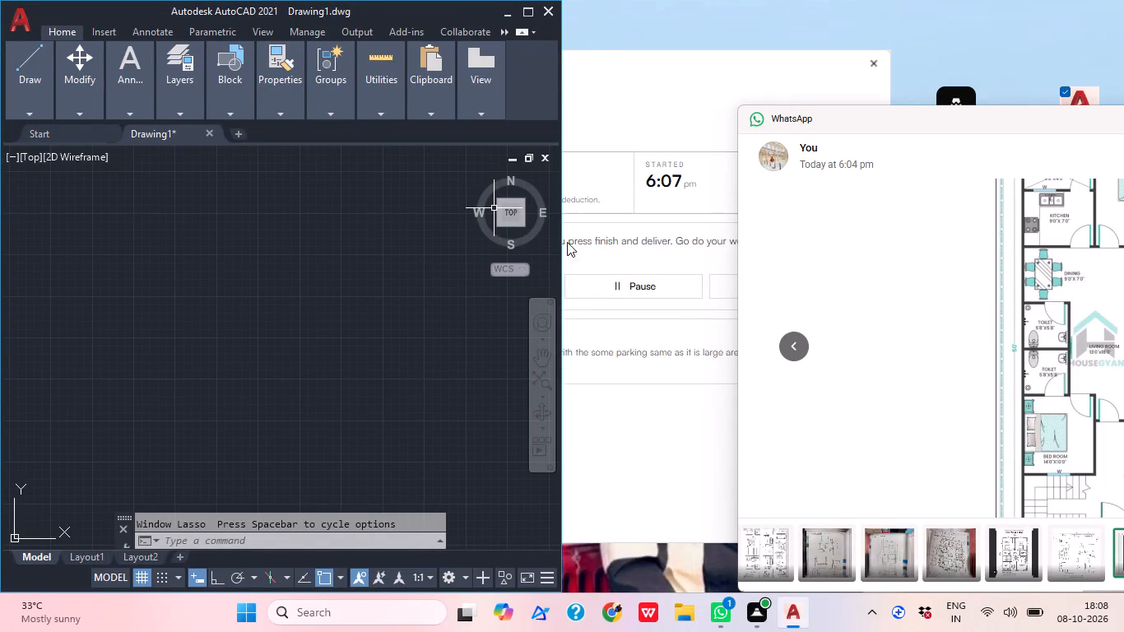
Widen the AutoCAD window until it reaches the edge of the reference floor plan shown in WhatsApp.
left_click_drag(560, 276, 749, 273)
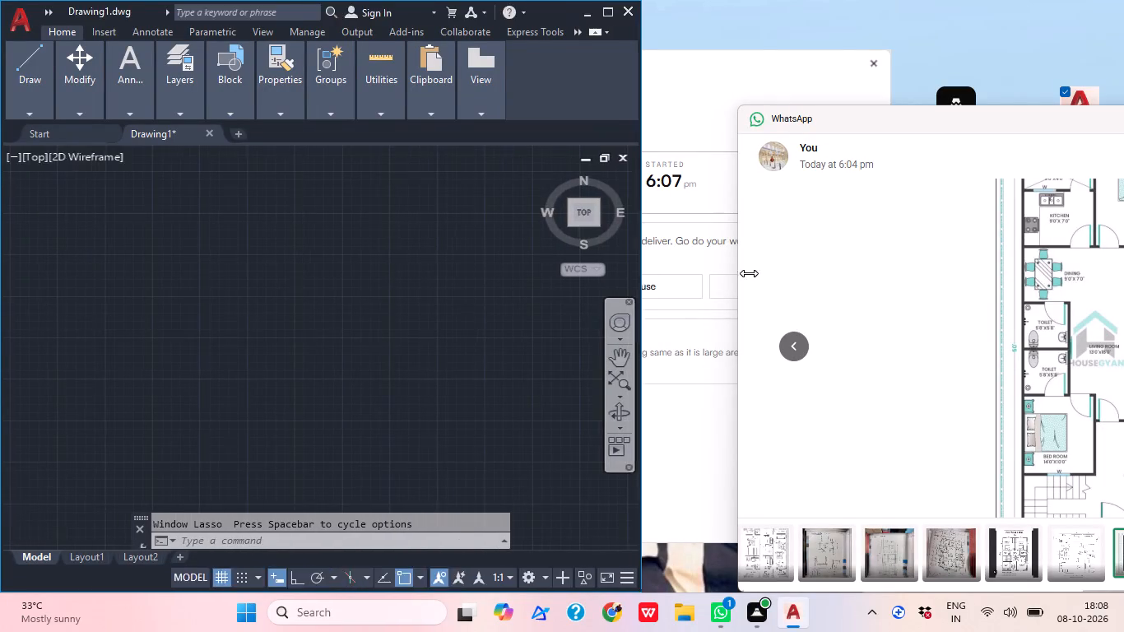
left_click_drag(749, 273, 951, 293)
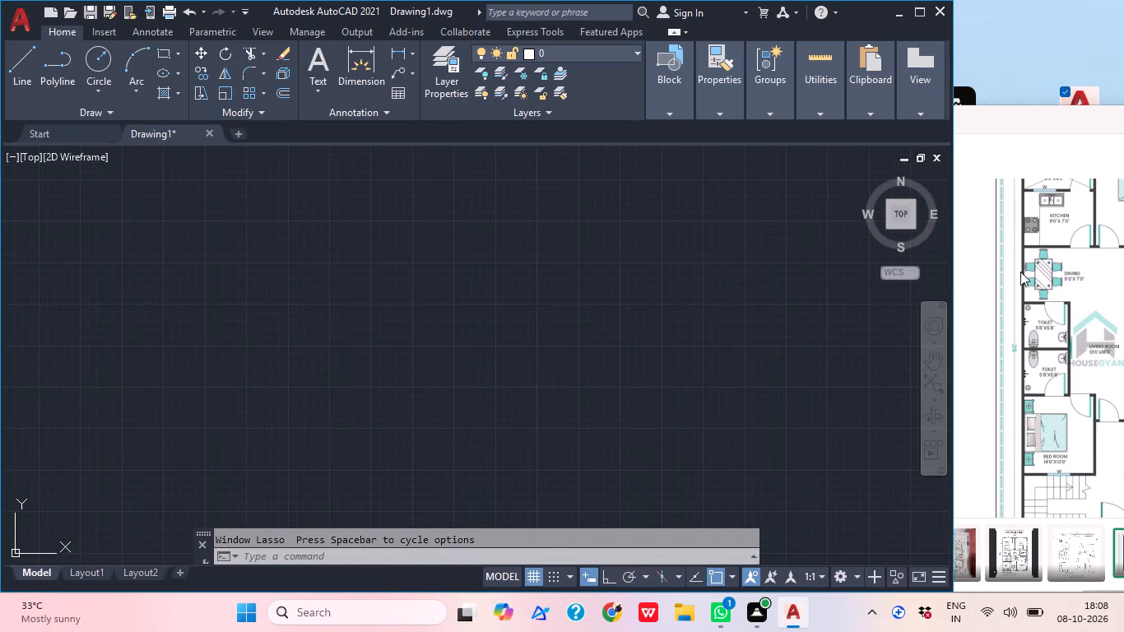
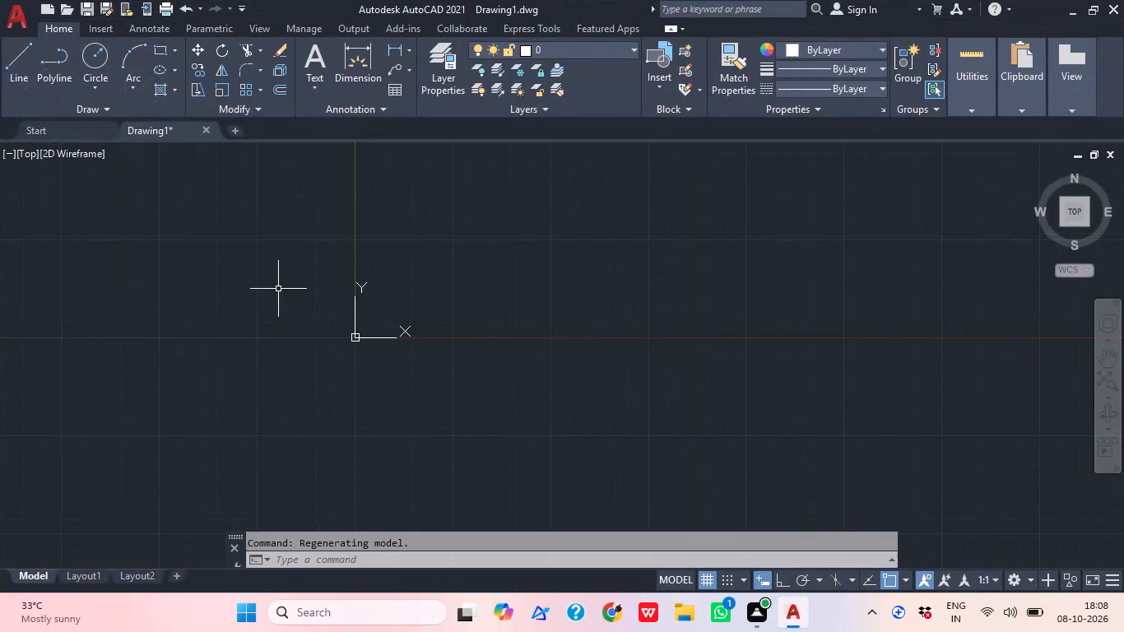
Set the drawing units to Engineering length with 0'-0" precision and an insertion scale in inches.
middle_click_drag(401, 392, 419, 631)
scroll(406, 394, "down", 1)
type("un")
key("space")
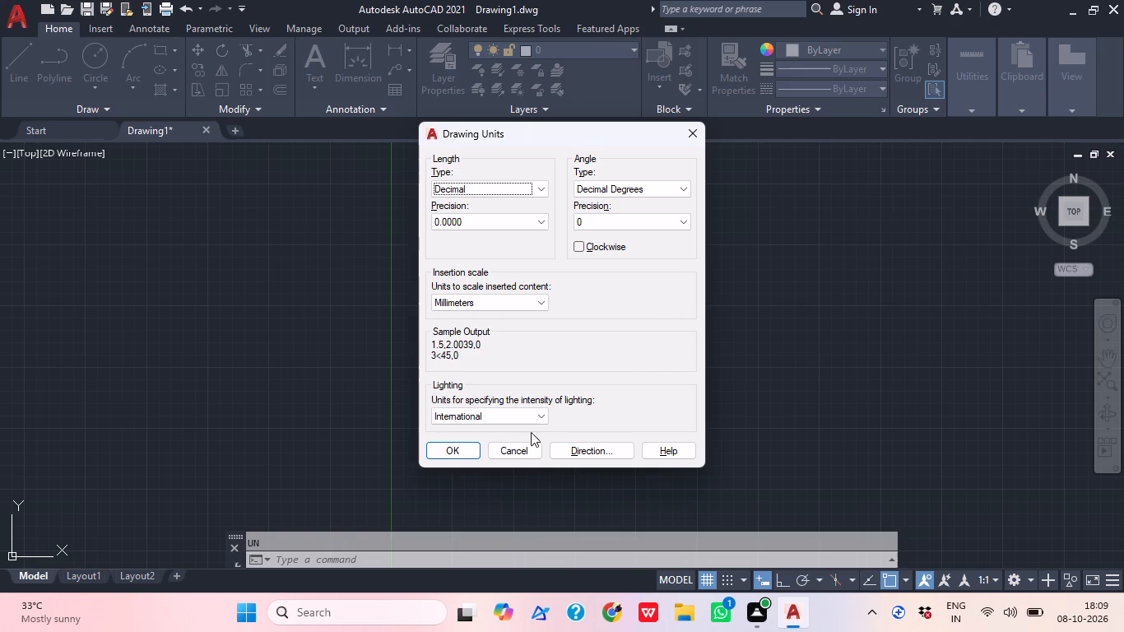
left_click(530, 189)
left_click(505, 222)
left_click(491, 216)
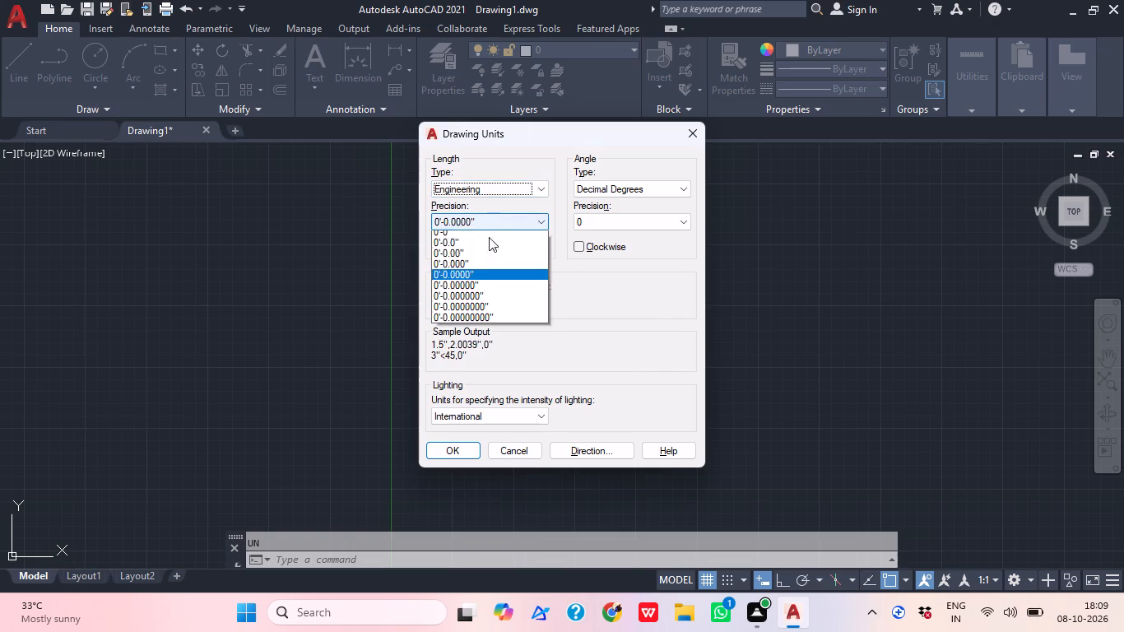
left_click(453, 239)
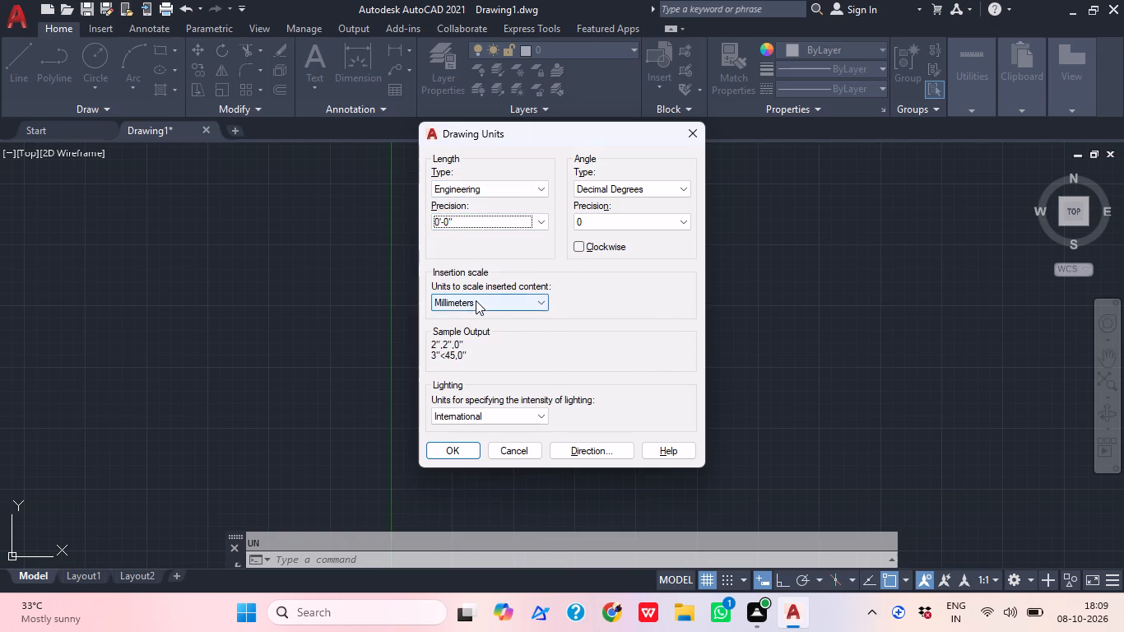
left_click(476, 300)
left_click(457, 330)
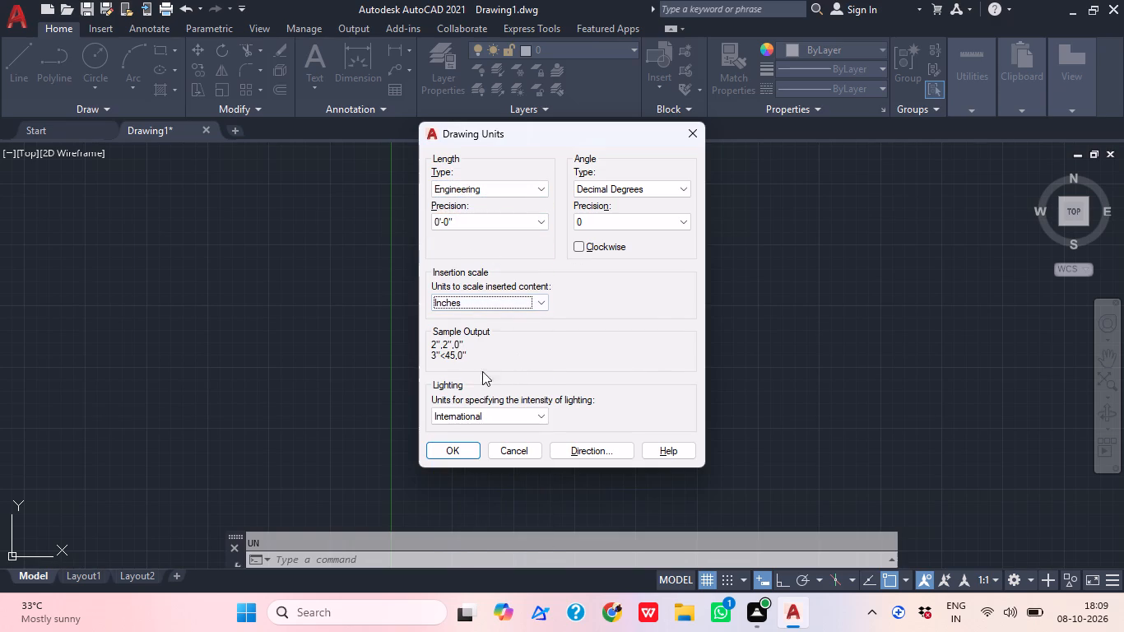
left_click(458, 452)
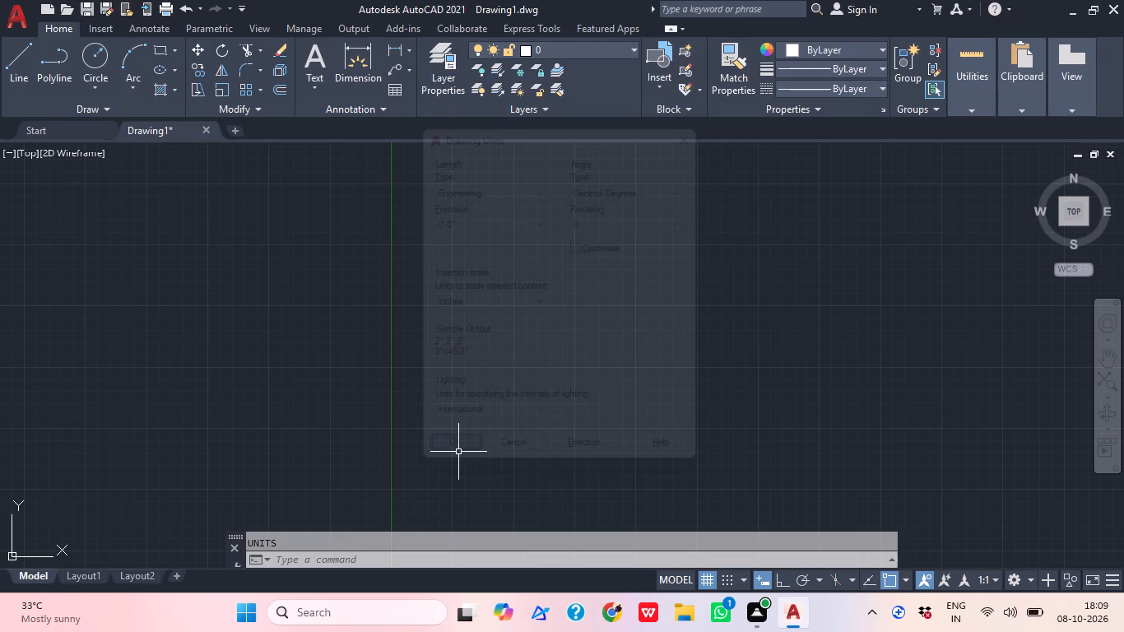
Modify the ISO-25 dimension style's primary units to Engineering format with 0'-0" precision and make the style current.
type("d")
key("space")
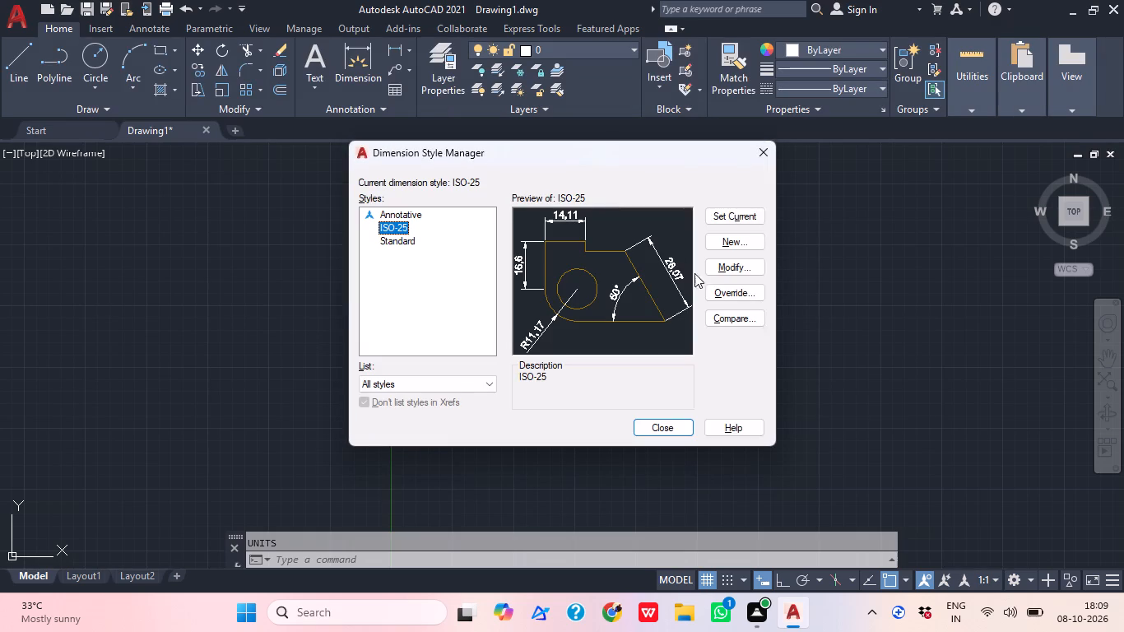
left_click(752, 276)
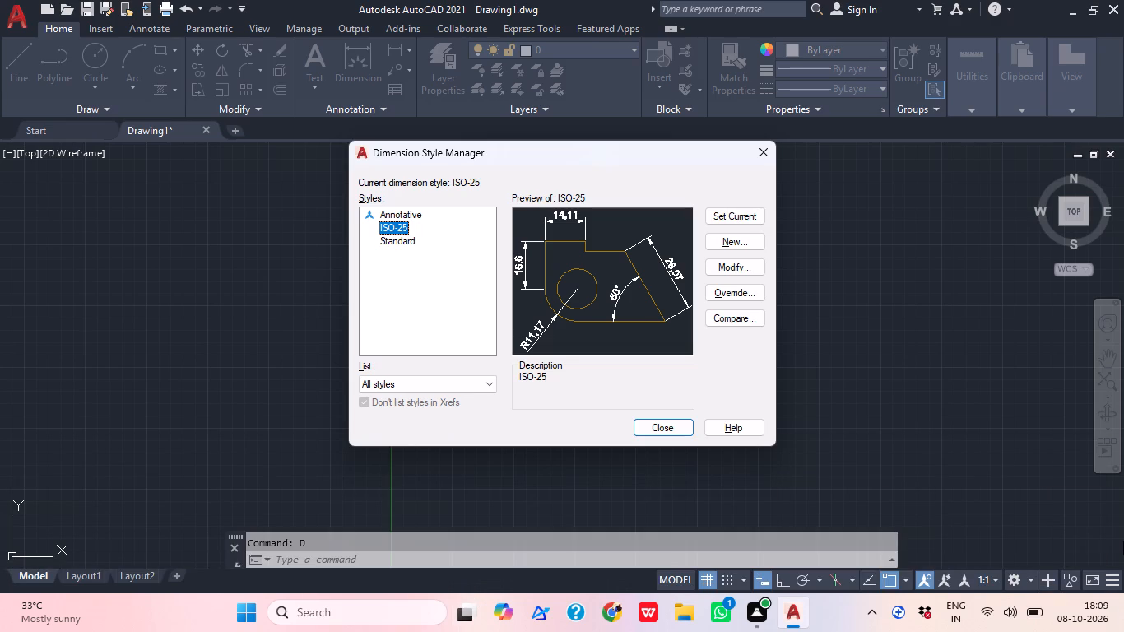
left_click(732, 271)
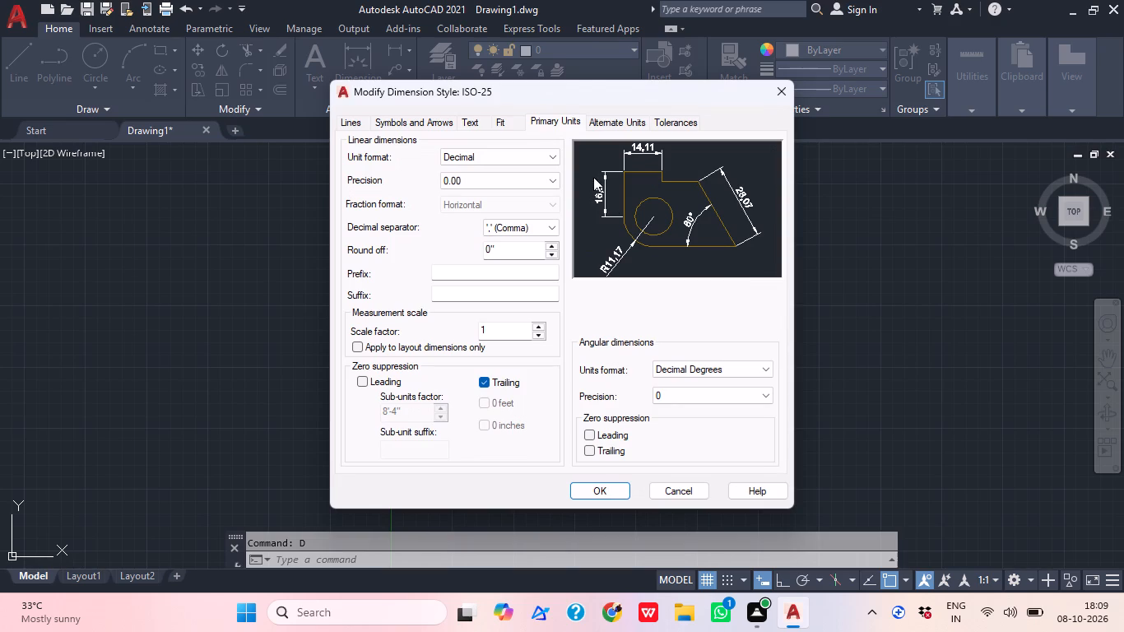
left_click(520, 160)
left_click(514, 195)
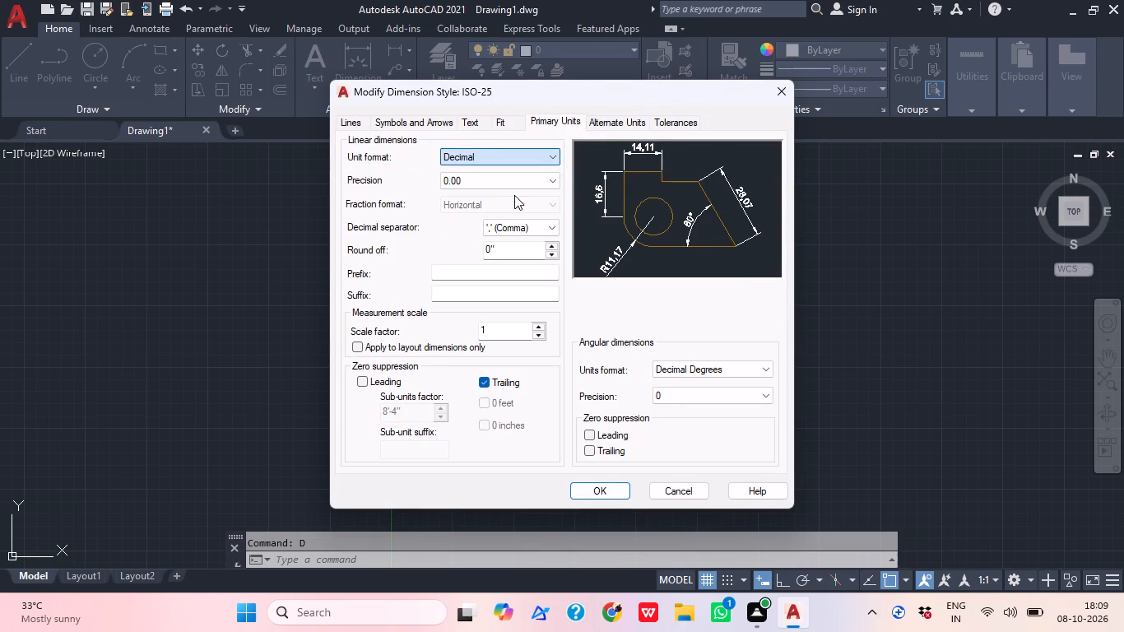
left_click(499, 174)
left_click(483, 193)
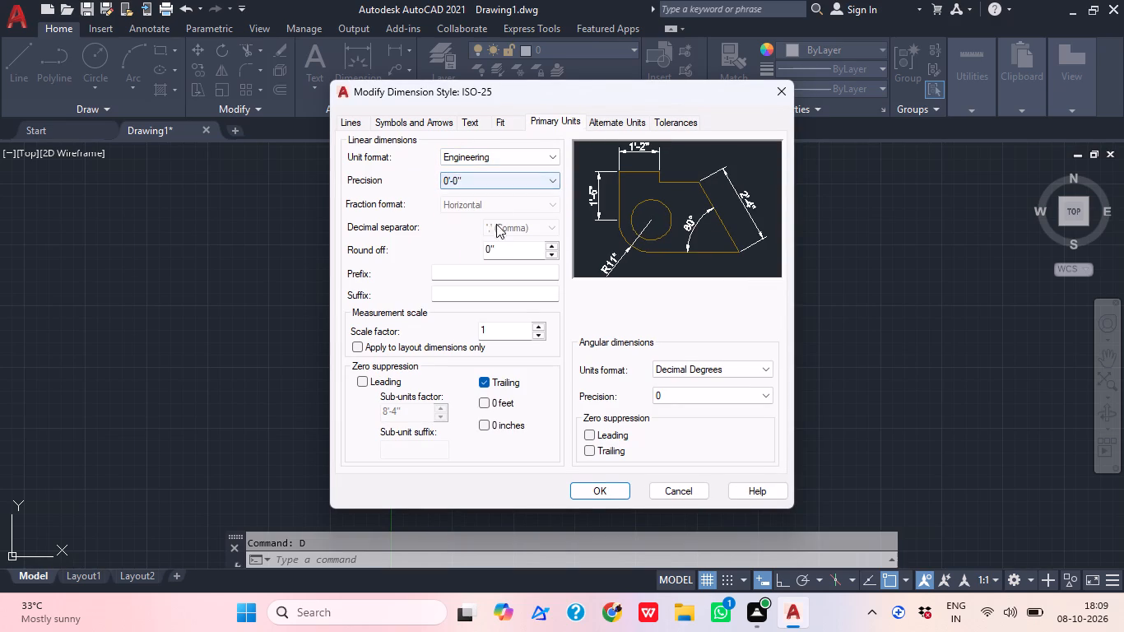
left_click(590, 500)
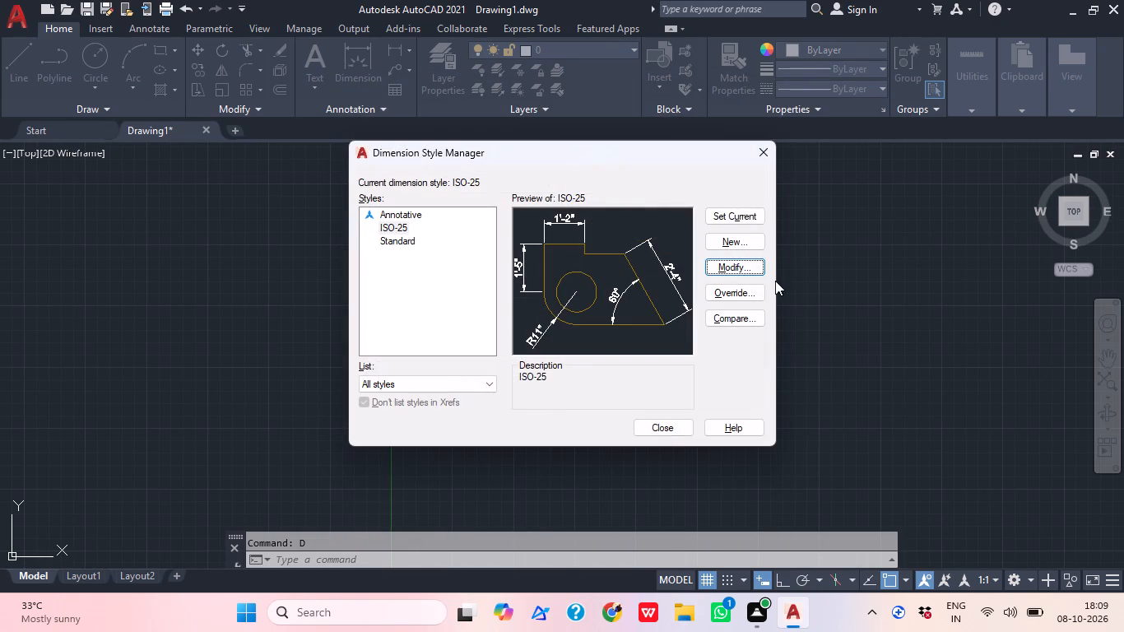
double_click(731, 220)
left_click(768, 153)
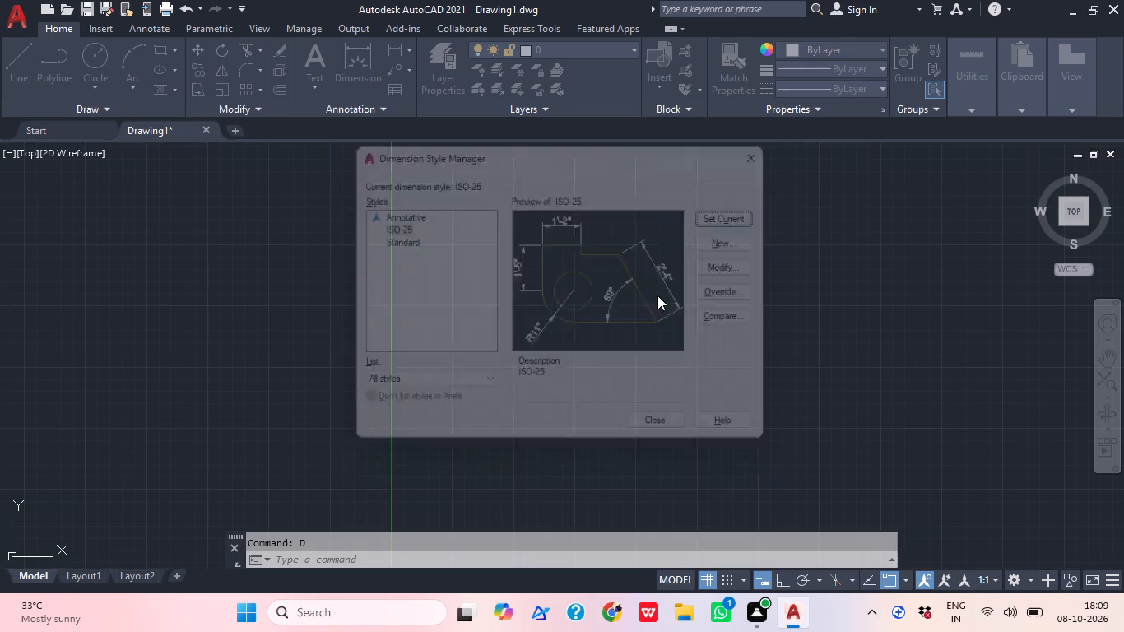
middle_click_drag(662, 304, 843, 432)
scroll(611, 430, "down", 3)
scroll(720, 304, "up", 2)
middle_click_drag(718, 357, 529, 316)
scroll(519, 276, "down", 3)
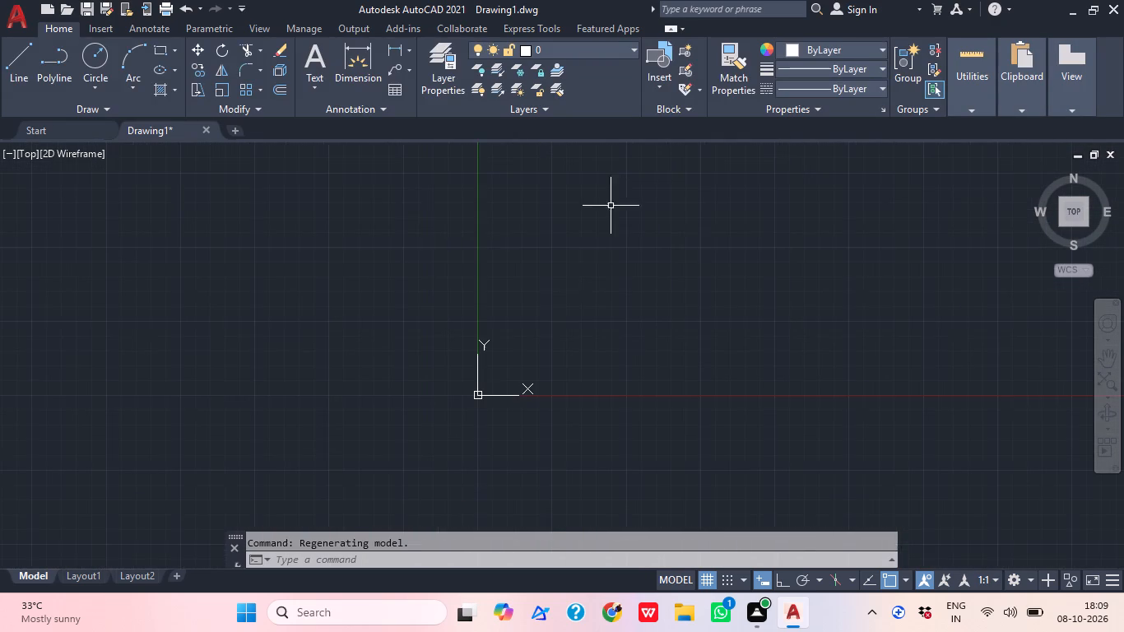
Create a new layer named WALL with the colour white.
left_click(441, 70)
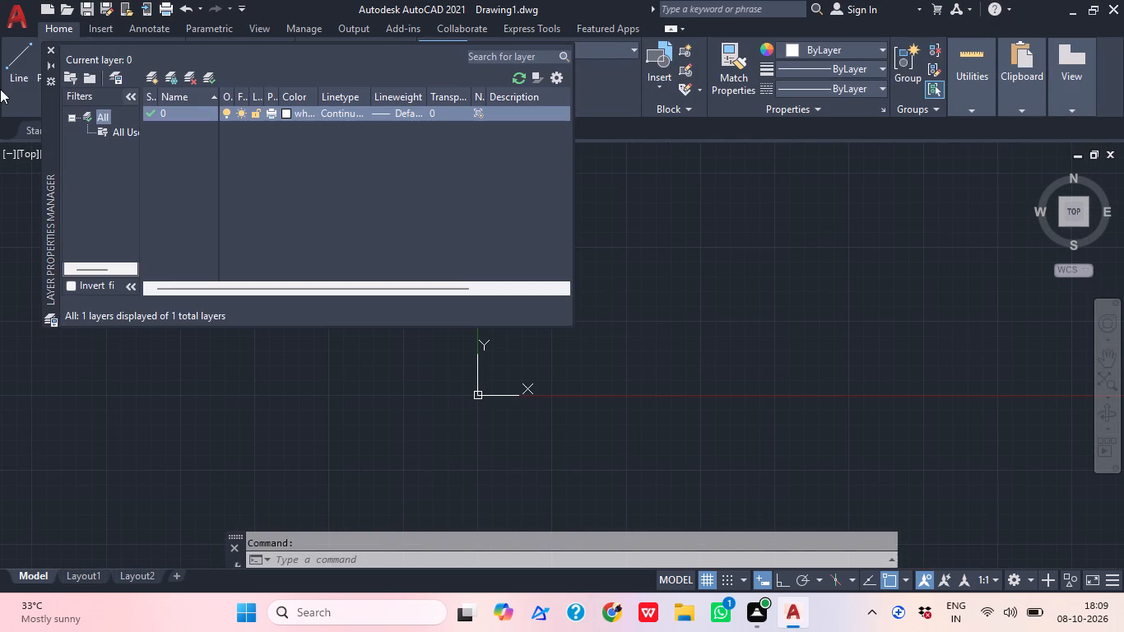
left_click(143, 62)
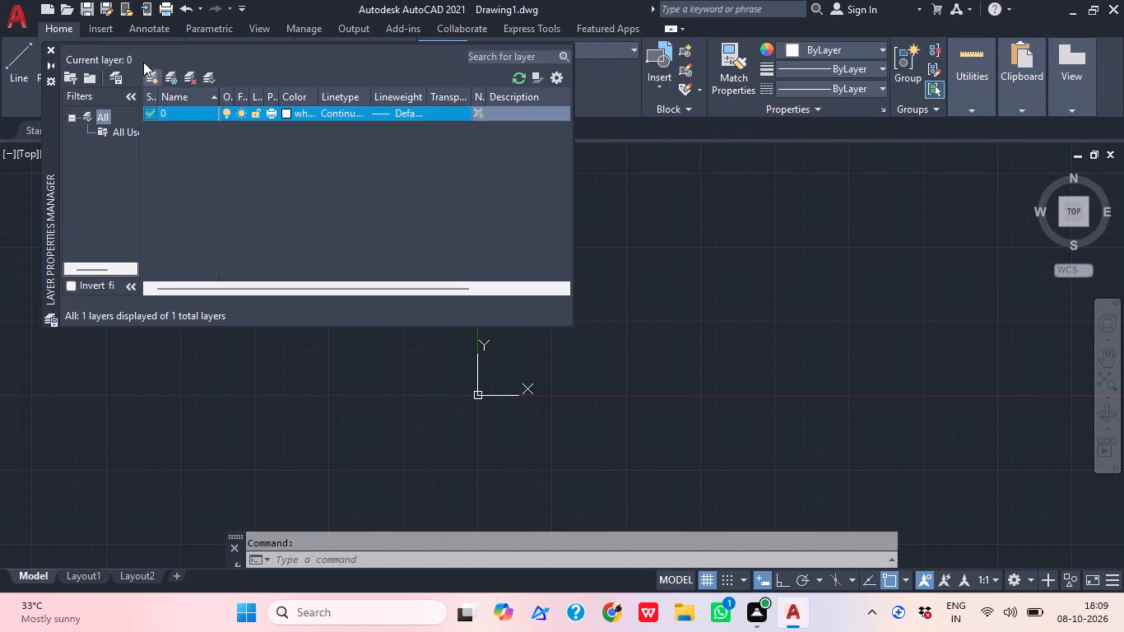
left_click(145, 69)
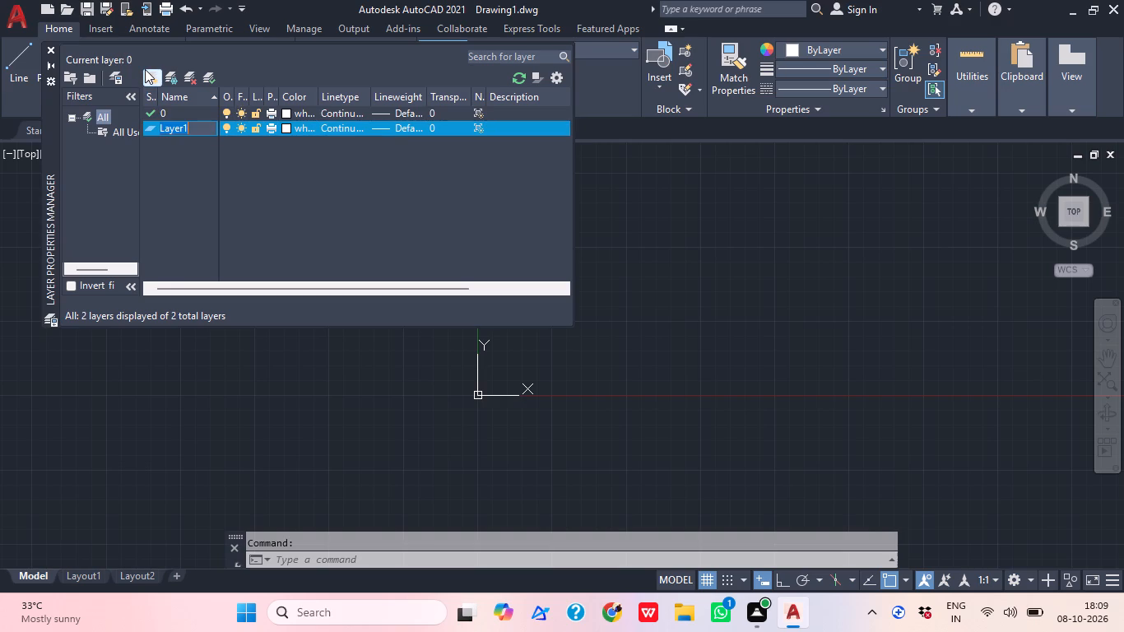
type("WALL")
left_click(289, 123)
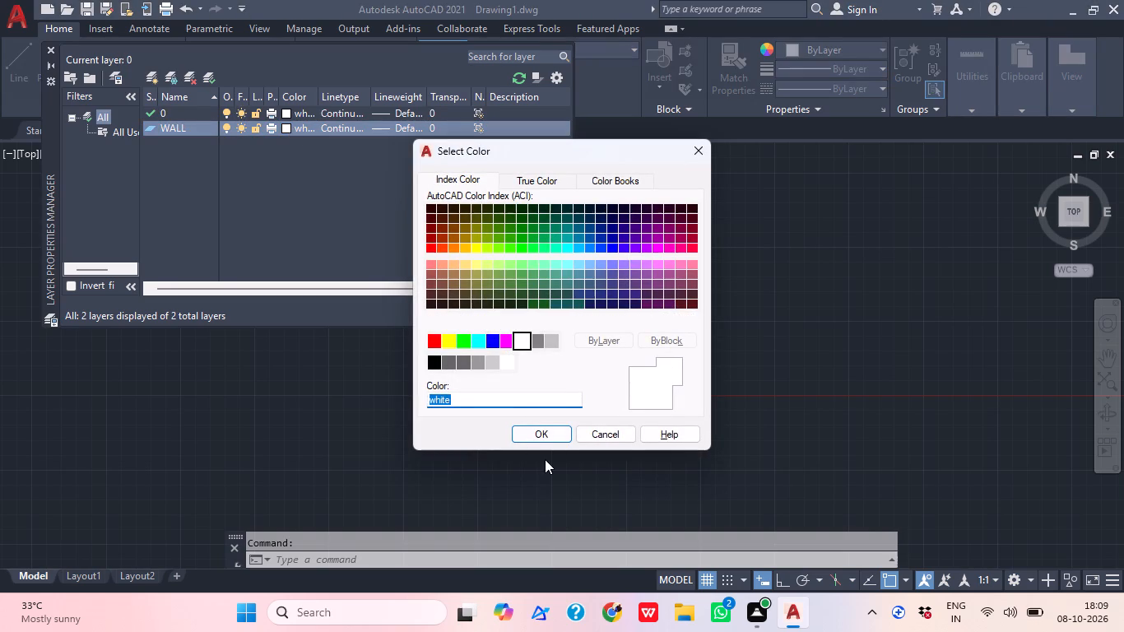
left_click(541, 434)
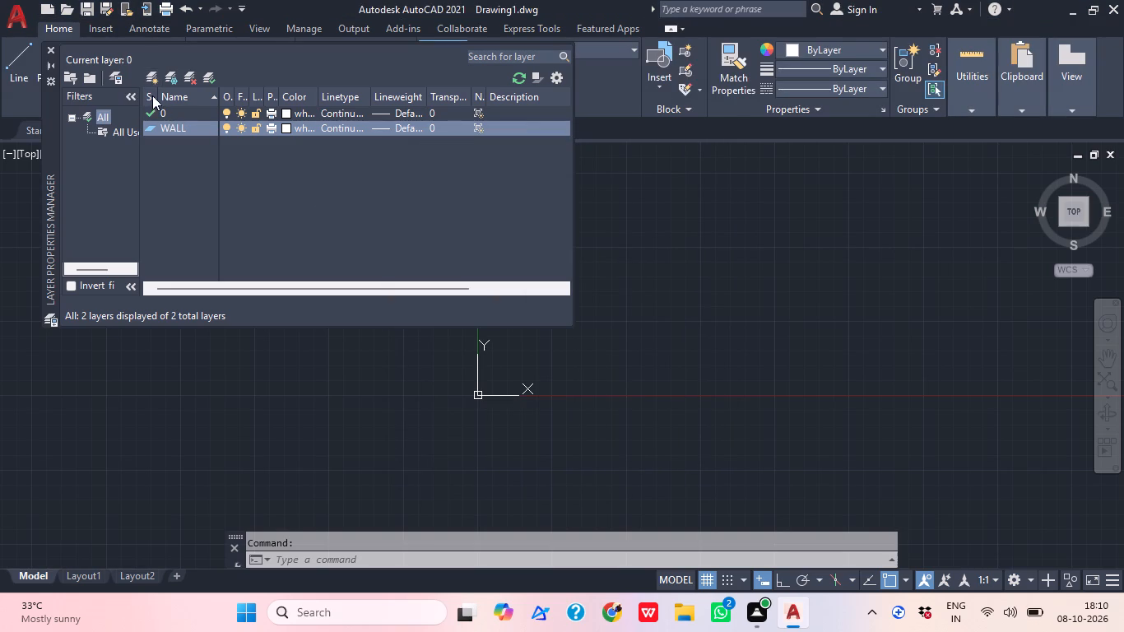
Add a layer named DOOR and assign it the colour cyan.
left_click(152, 78)
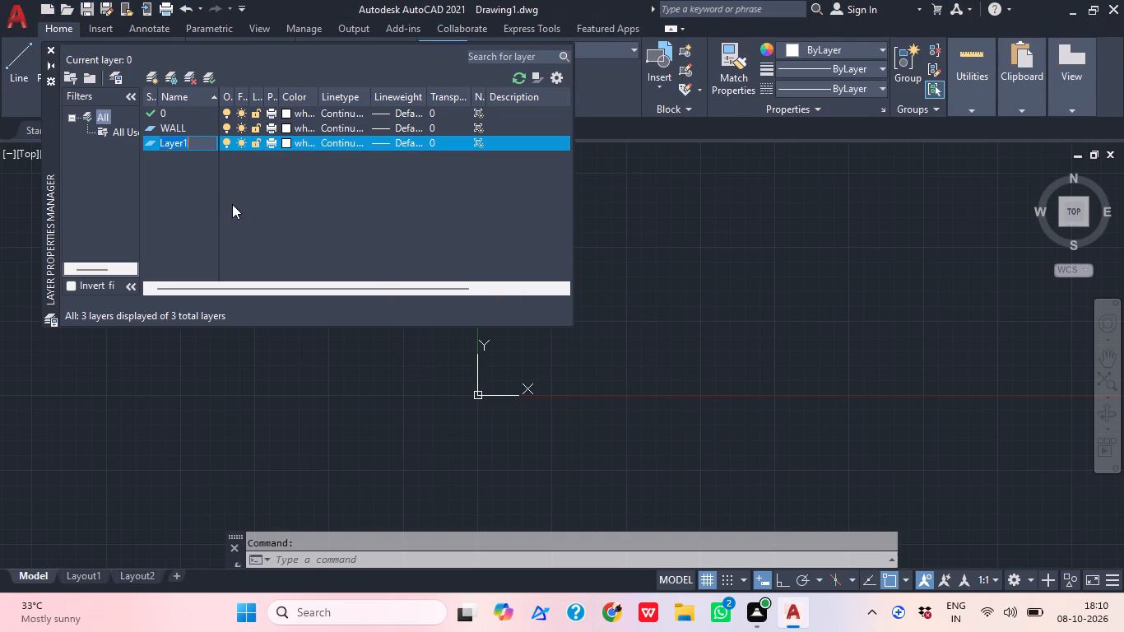
key("d")
key("o")
type("OR")
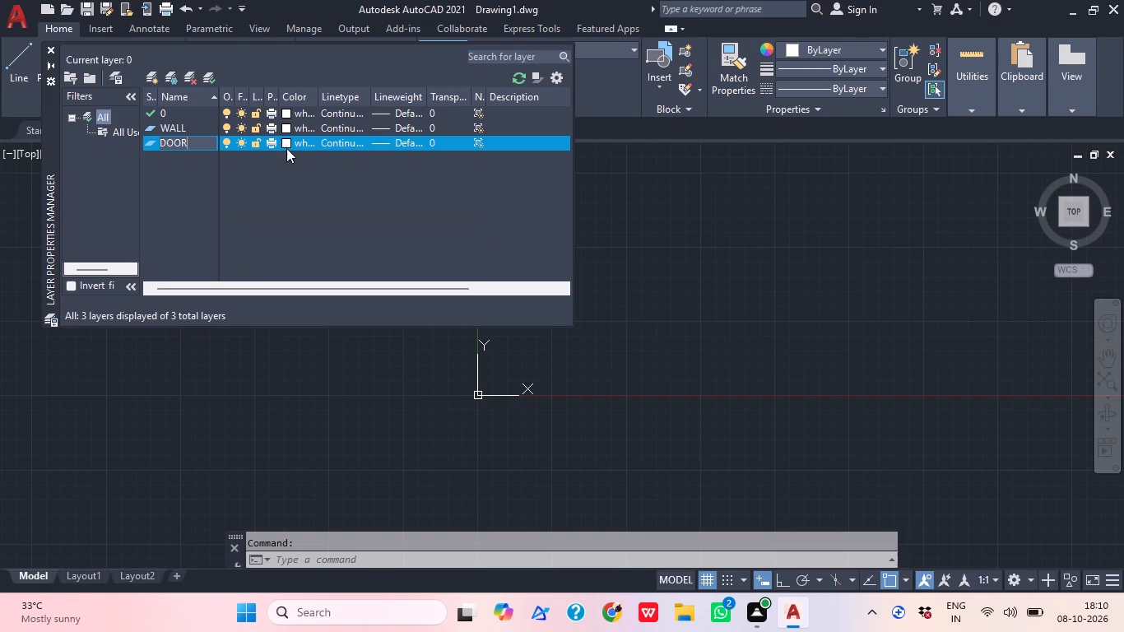
left_click(286, 147)
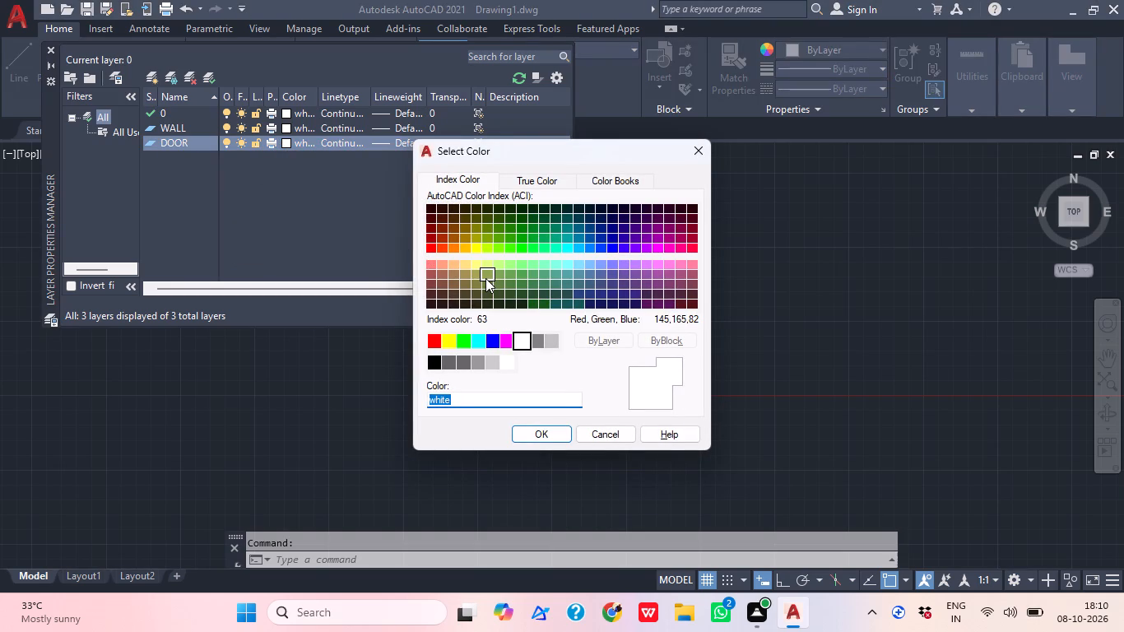
left_click(476, 340)
left_click(531, 432)
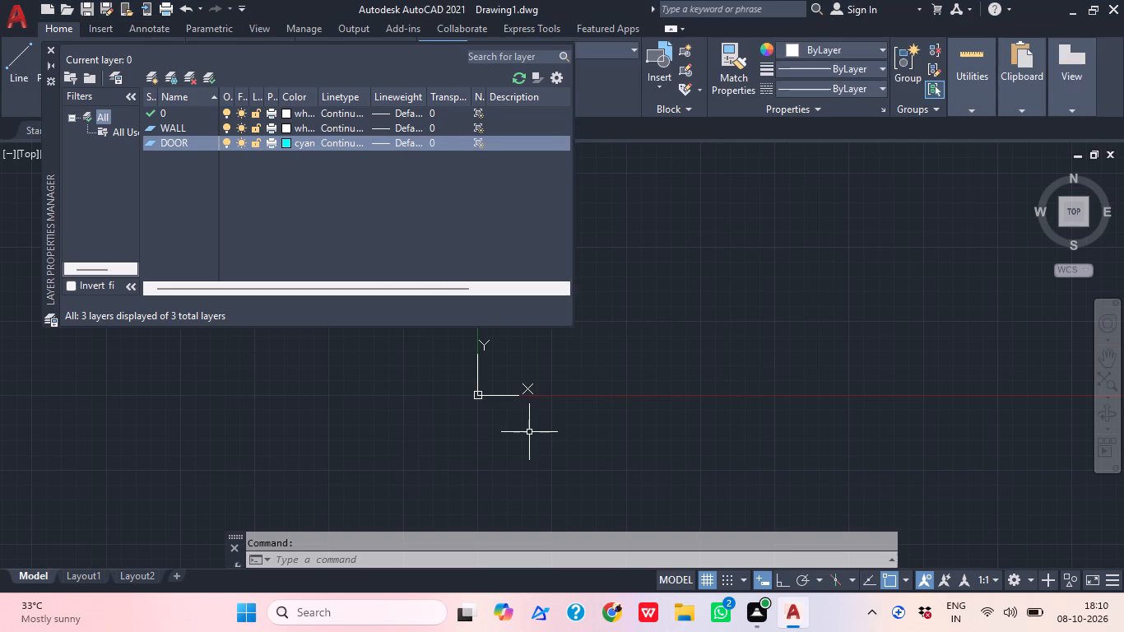
Add a layer named WINDOW and assign it the colour red.
left_click(151, 79)
type("WINDOW")
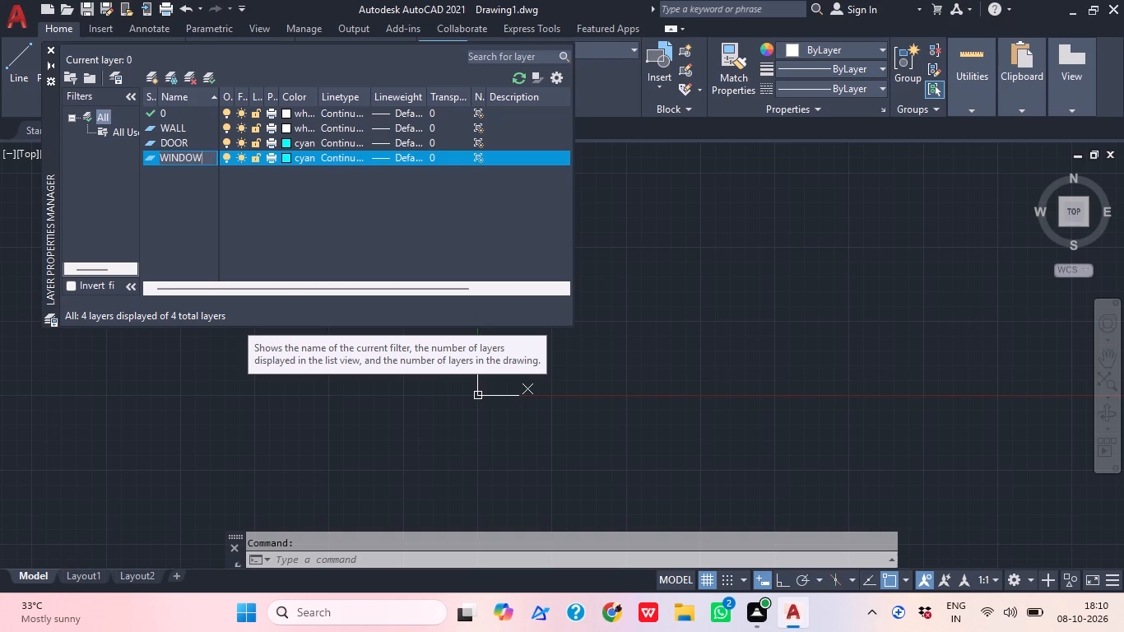
left_click(284, 159)
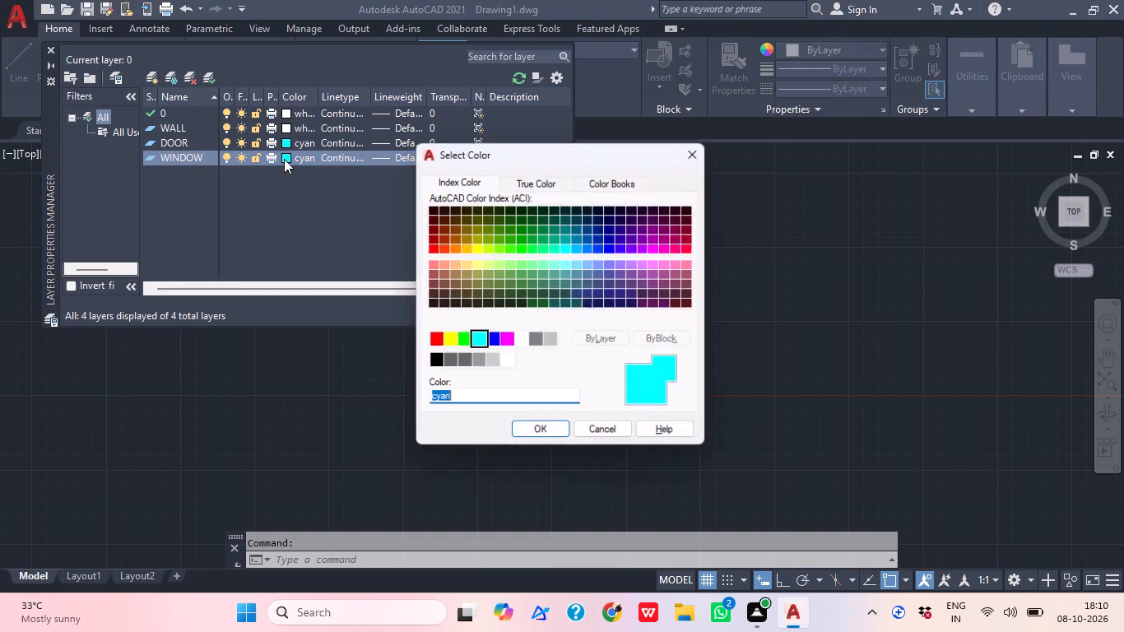
left_click(430, 340)
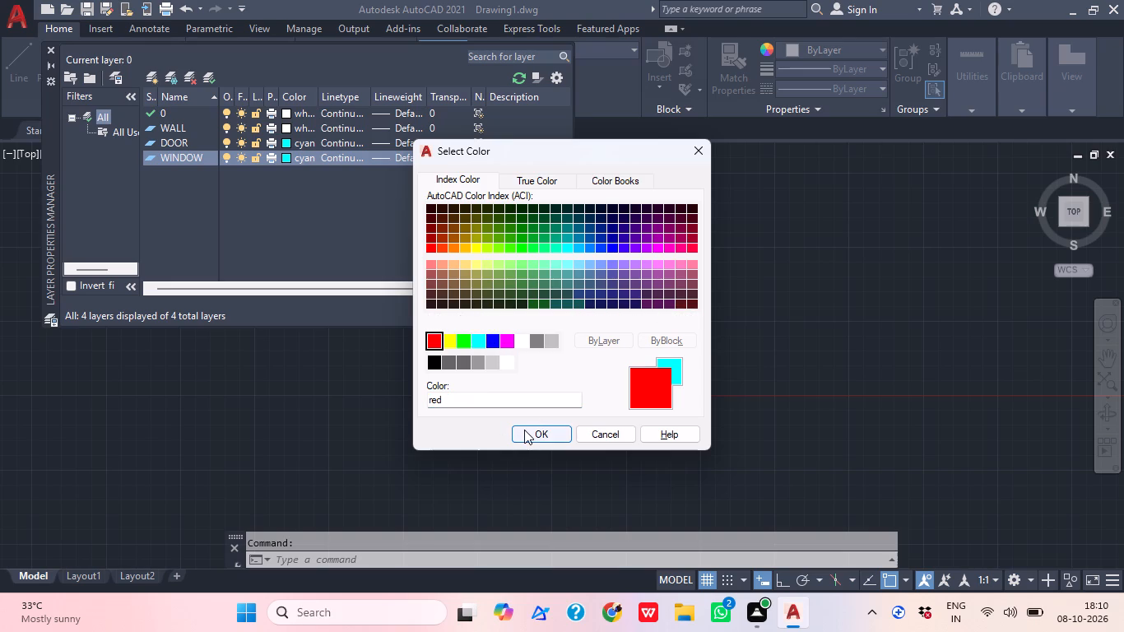
left_click(524, 430)
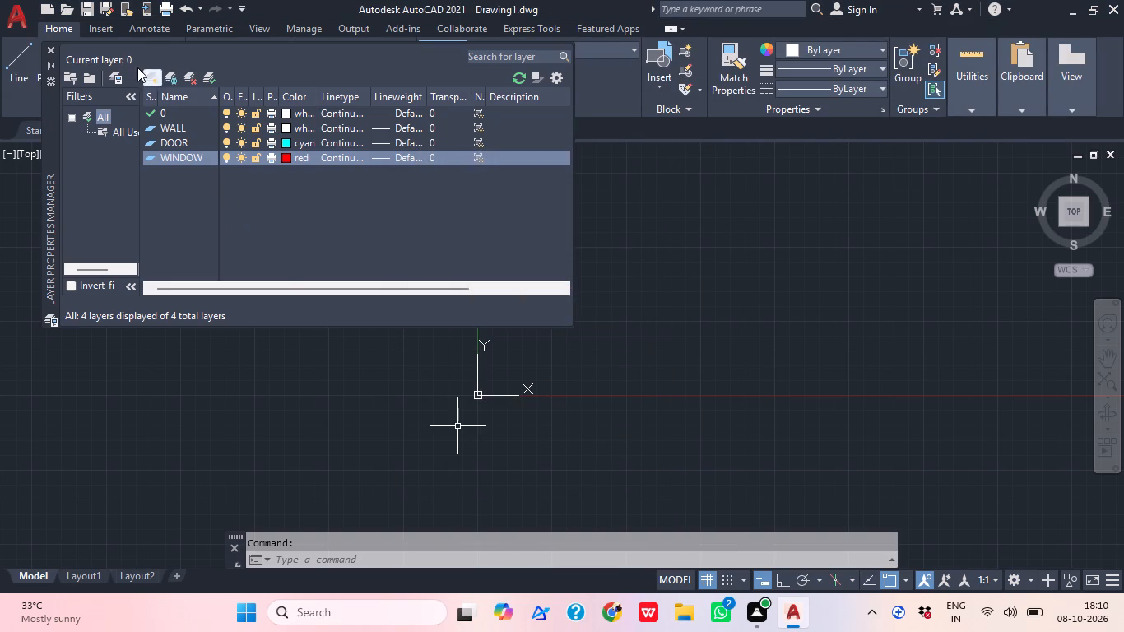
Add a layer named FURNTUREE and assign it the colour yellow.
left_click(137, 67)
left_click(147, 76)
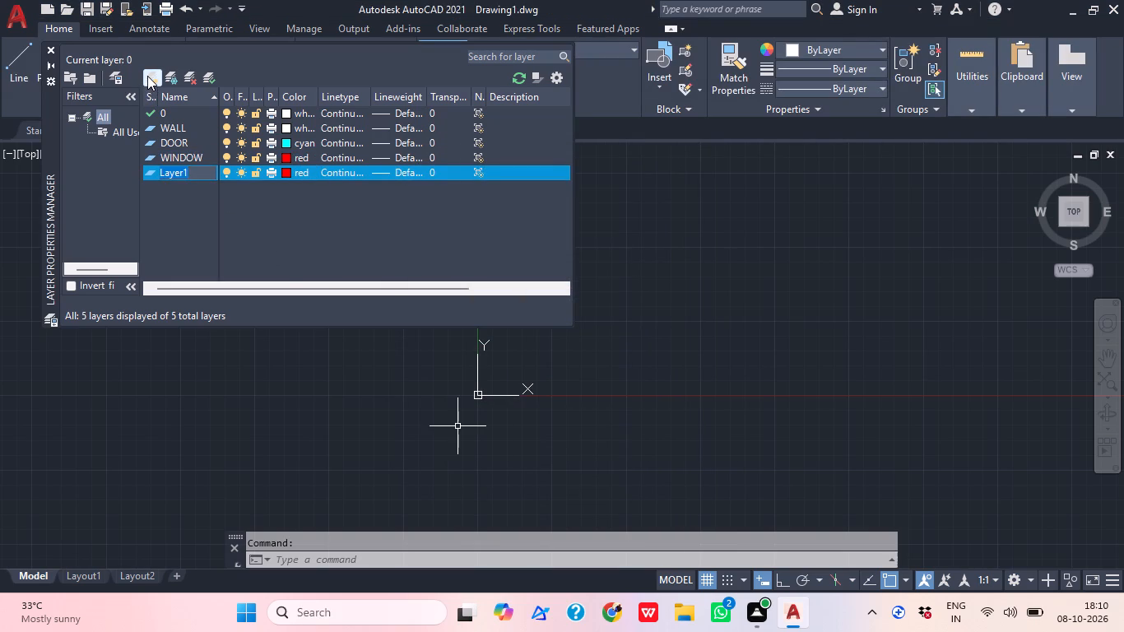
type("FR")
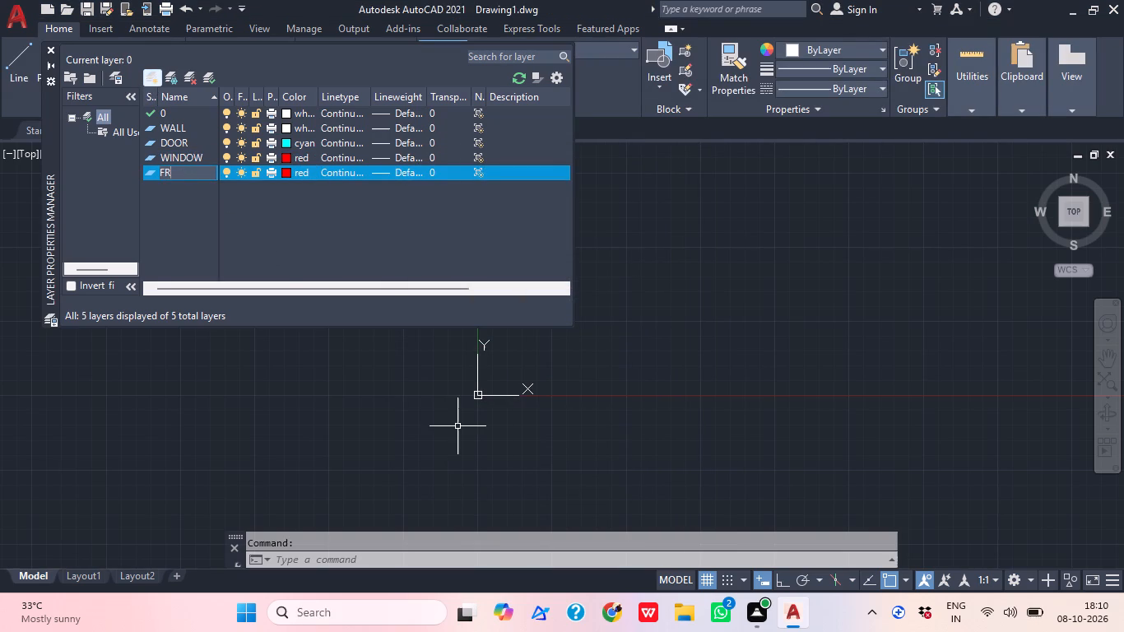
key("BackSpace")
type("URNTUREE")
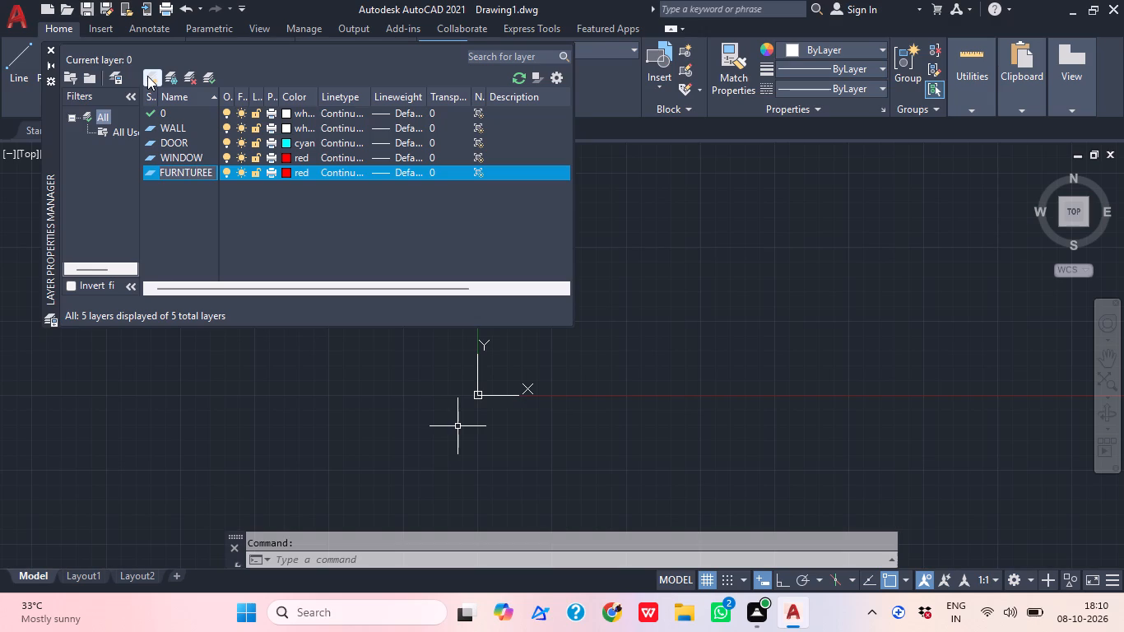
left_click(283, 174)
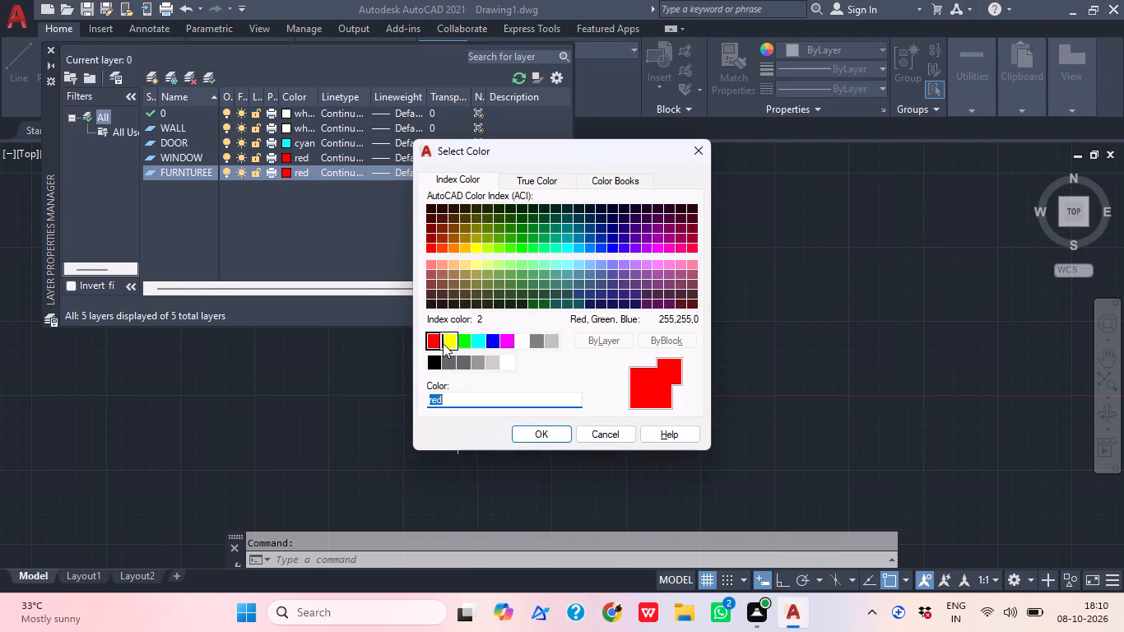
left_click(441, 341)
left_click(536, 434)
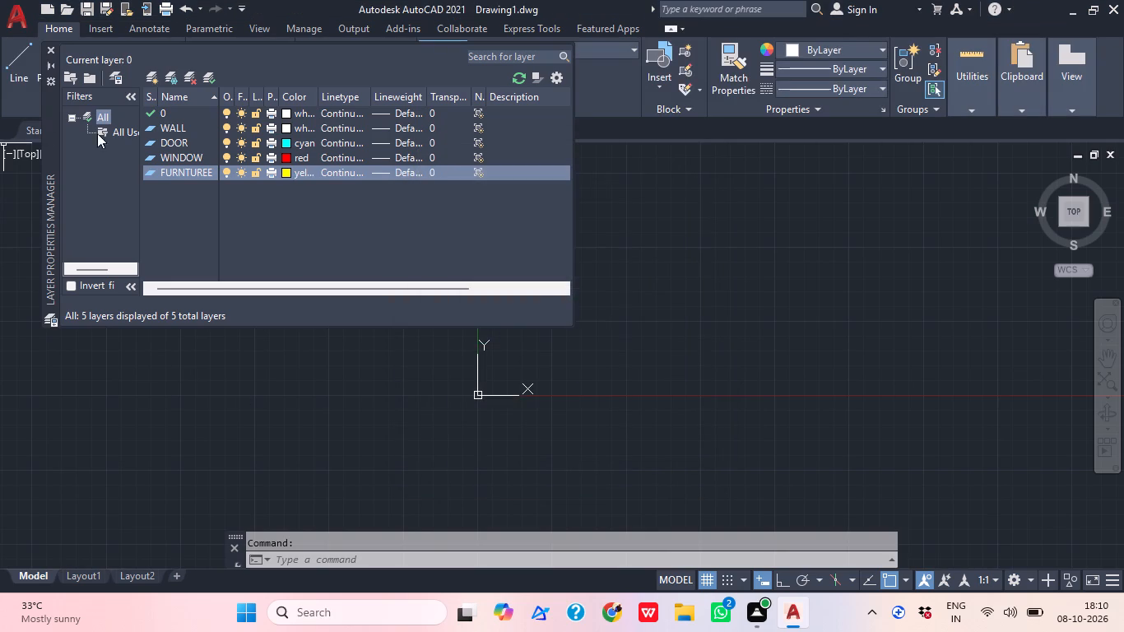
Add a layer named TEXT and assign it the colour green.
left_click(155, 76)
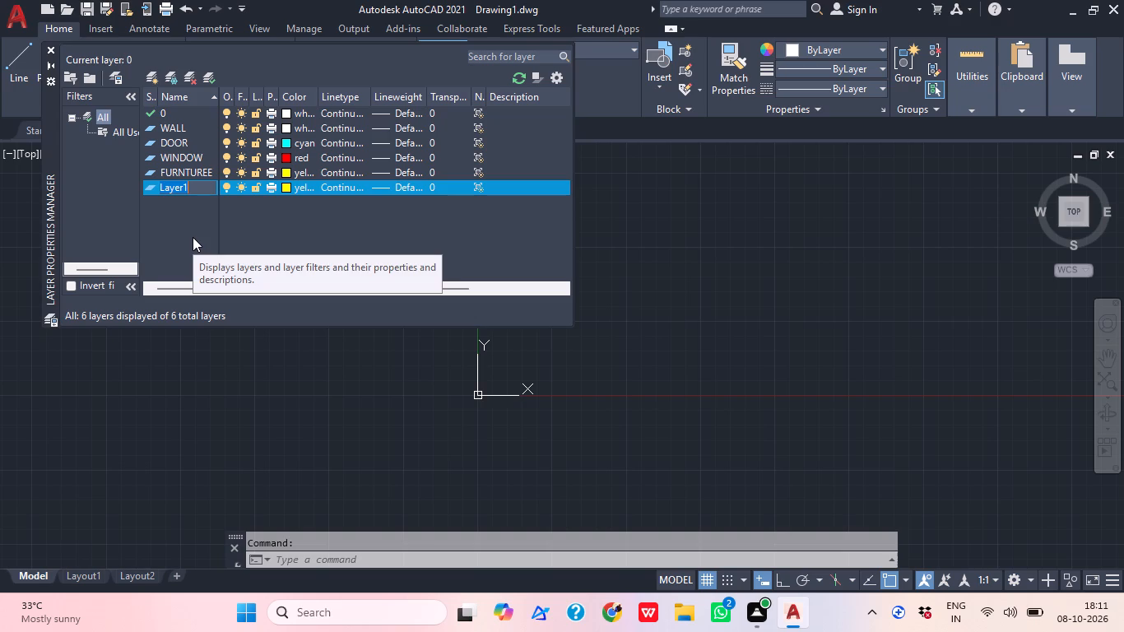
type("TEXT")
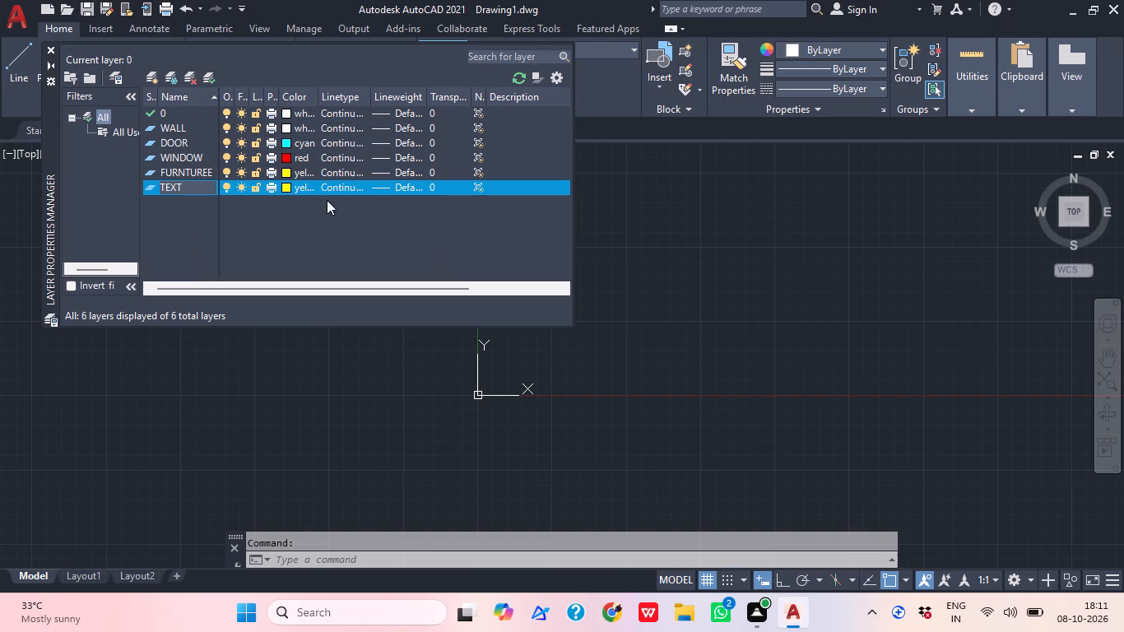
left_click(286, 183)
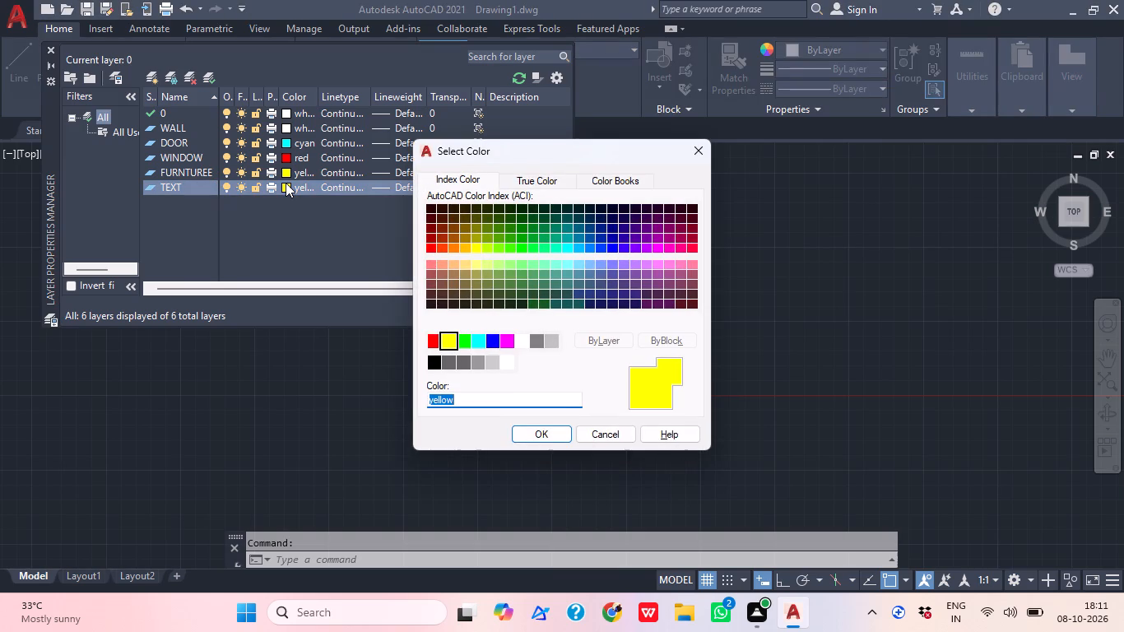
left_click(463, 339)
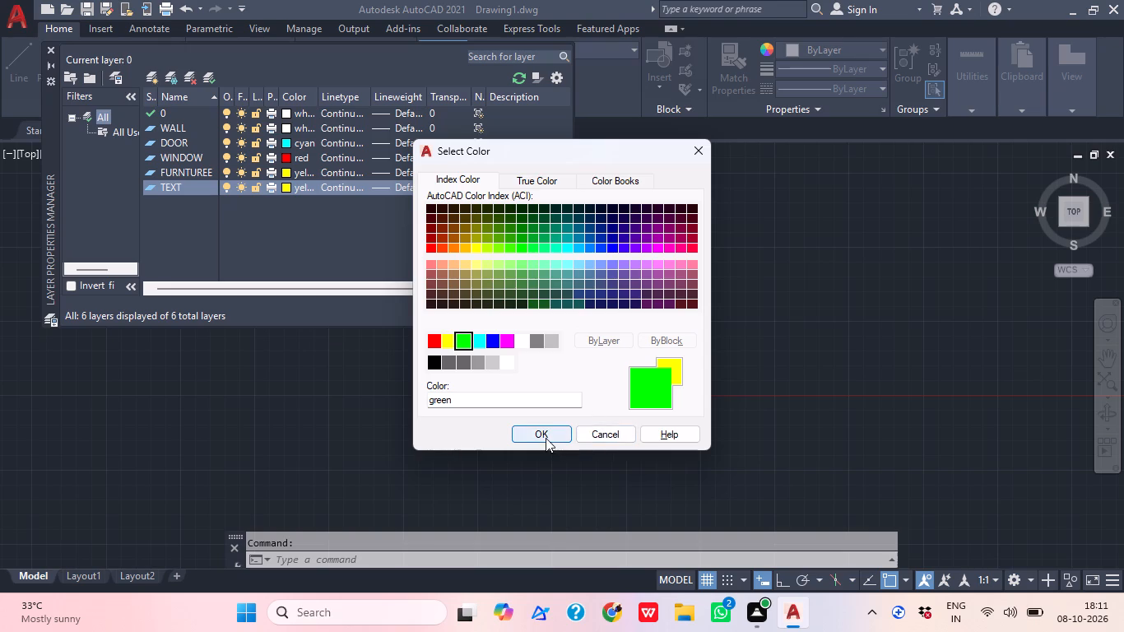
left_click(546, 438)
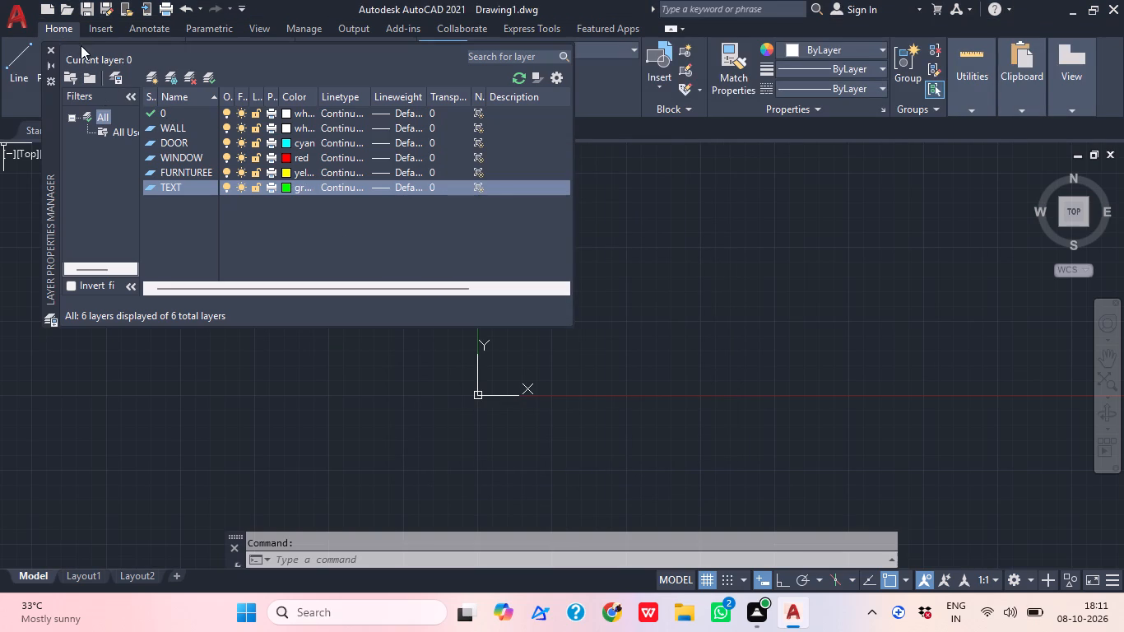
Add a layer named STAIRCASE with the colour magenta and close the layer manager.
left_click(148, 74)
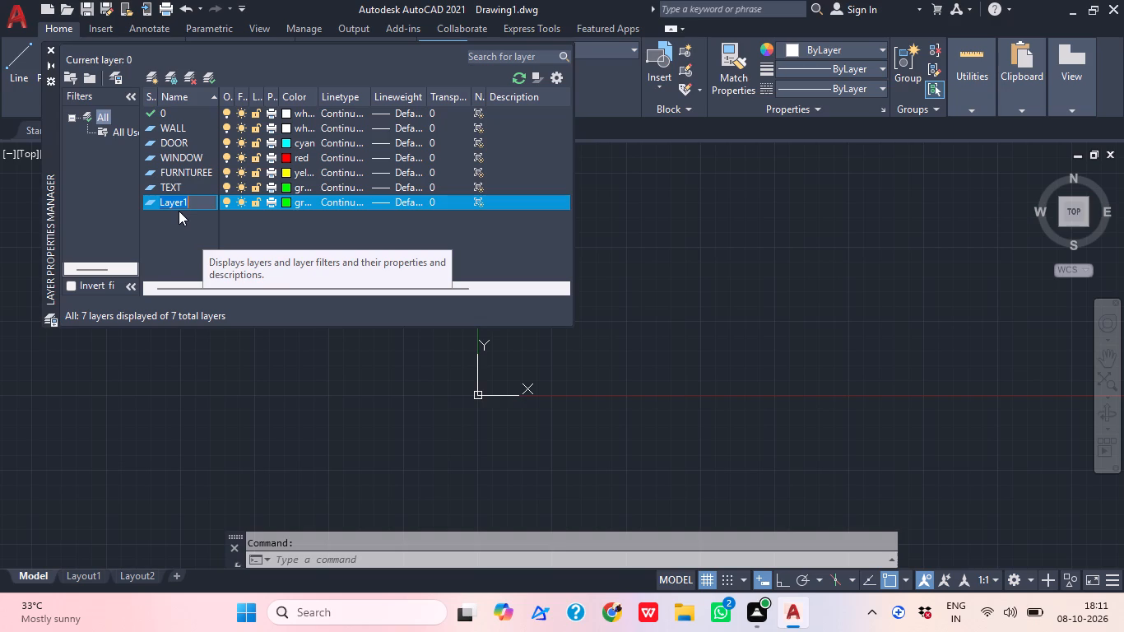
type("STAIRCASE")
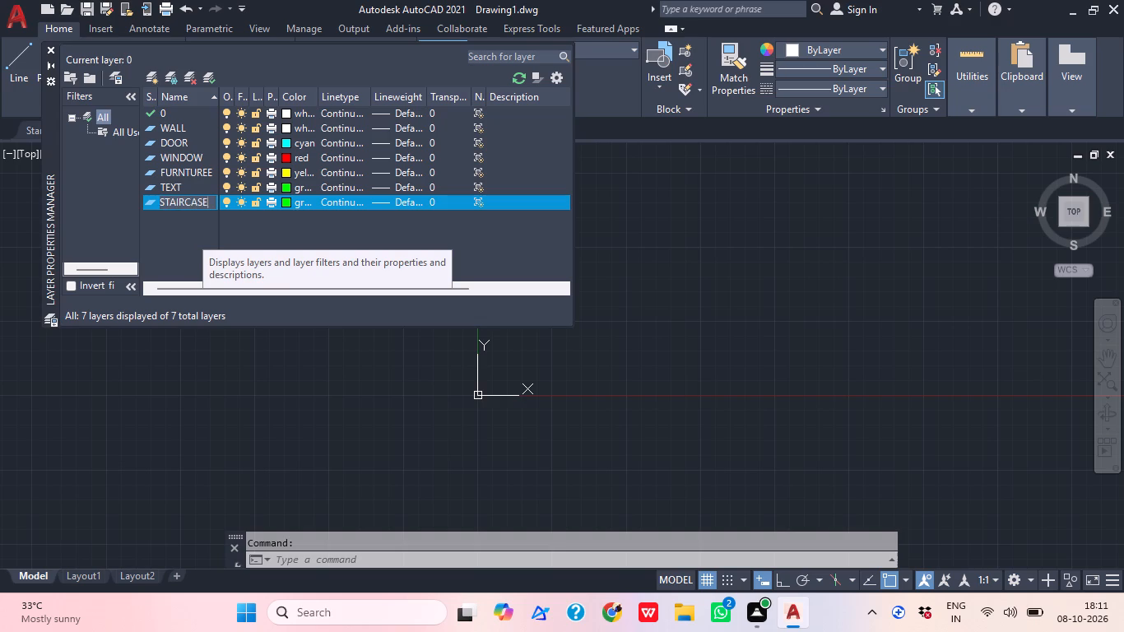
left_click(286, 203)
left_click(507, 339)
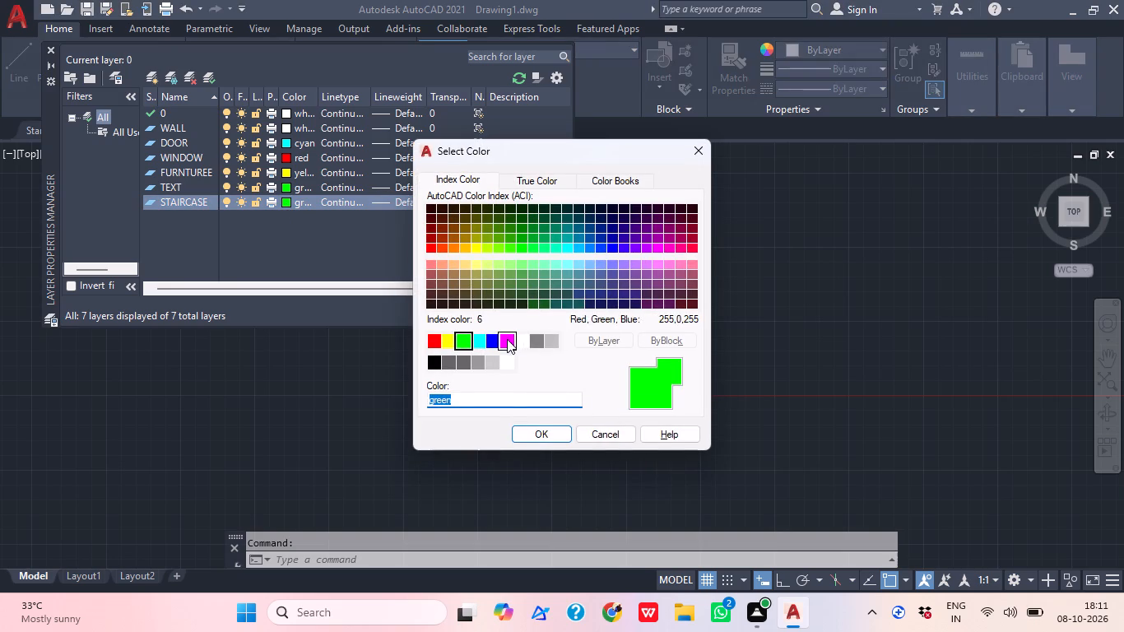
left_click(534, 441)
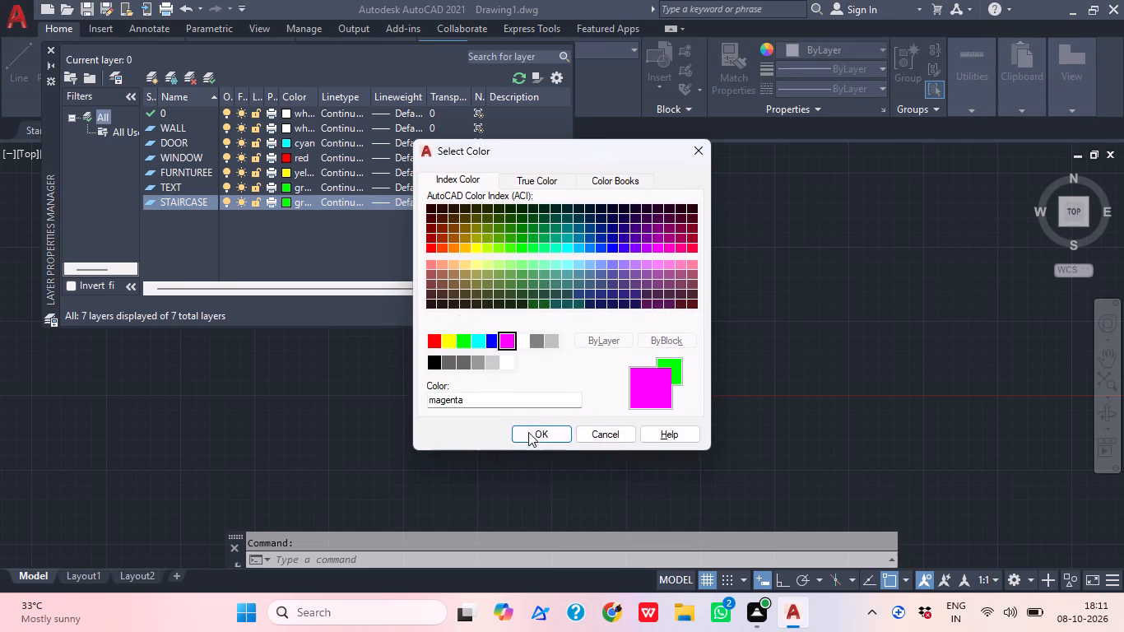
left_click(528, 428)
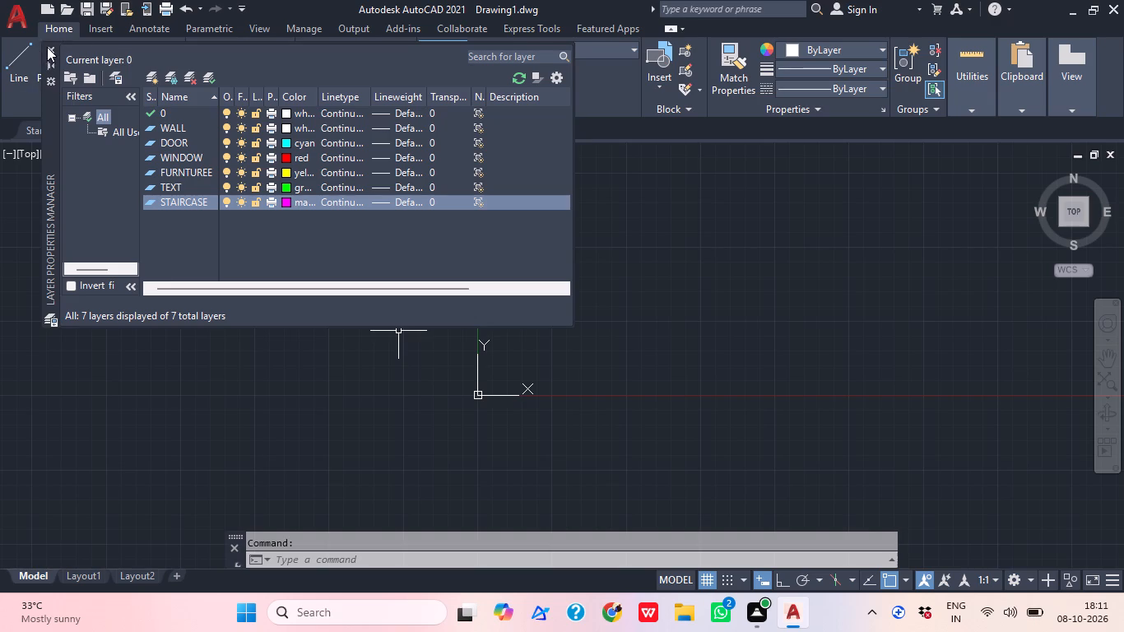
left_click(47, 44)
Make WALL the current layer.
left_click(574, 48)
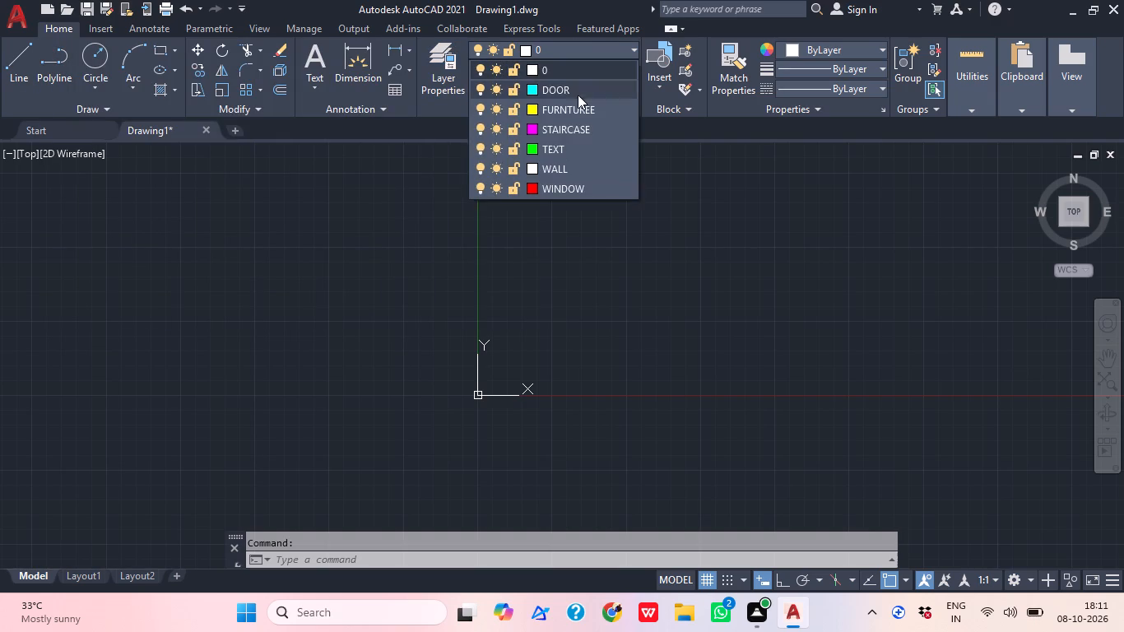
left_click(550, 176)
Draw one horizontal and one vertical construction line crossing at a common point, with Ortho mode on.
scroll(593, 370, "down", 1)
middle_click_drag(588, 372, 278, 629)
scroll(278, 629, "down", 1)
middle_click_drag(509, 505, 422, 572)
key("x")
key("k")
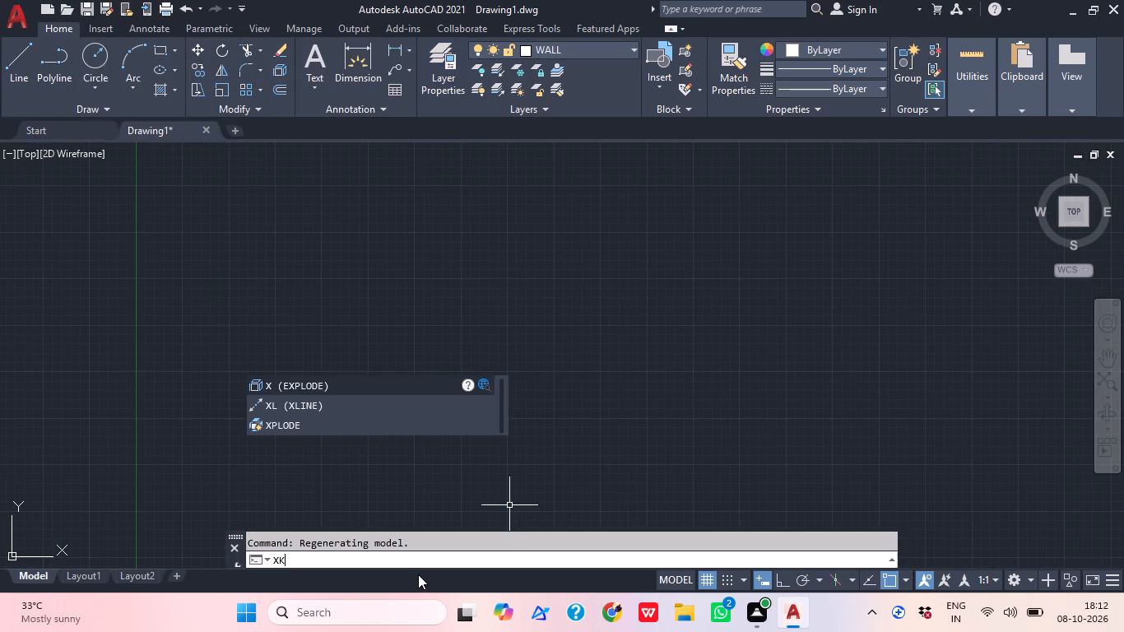
key("Escape")
scroll(527, 490, "down", 3)
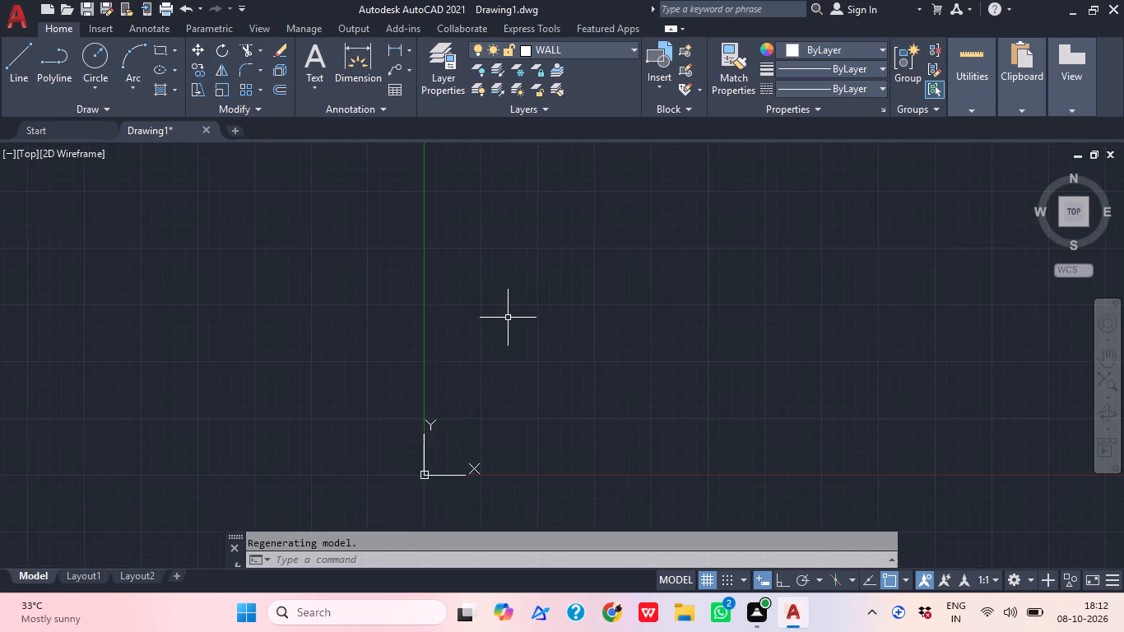
scroll(508, 318, "down", 2)
middle_click_drag(502, 319, 252, 628)
type("XL")
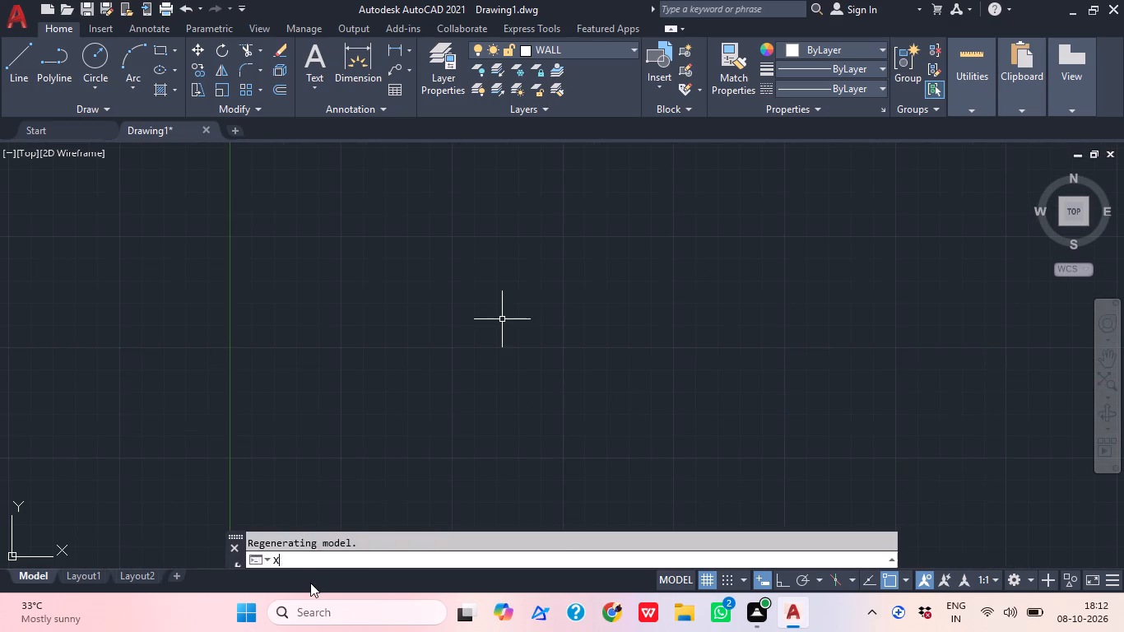
key("space")
left_click(337, 153)
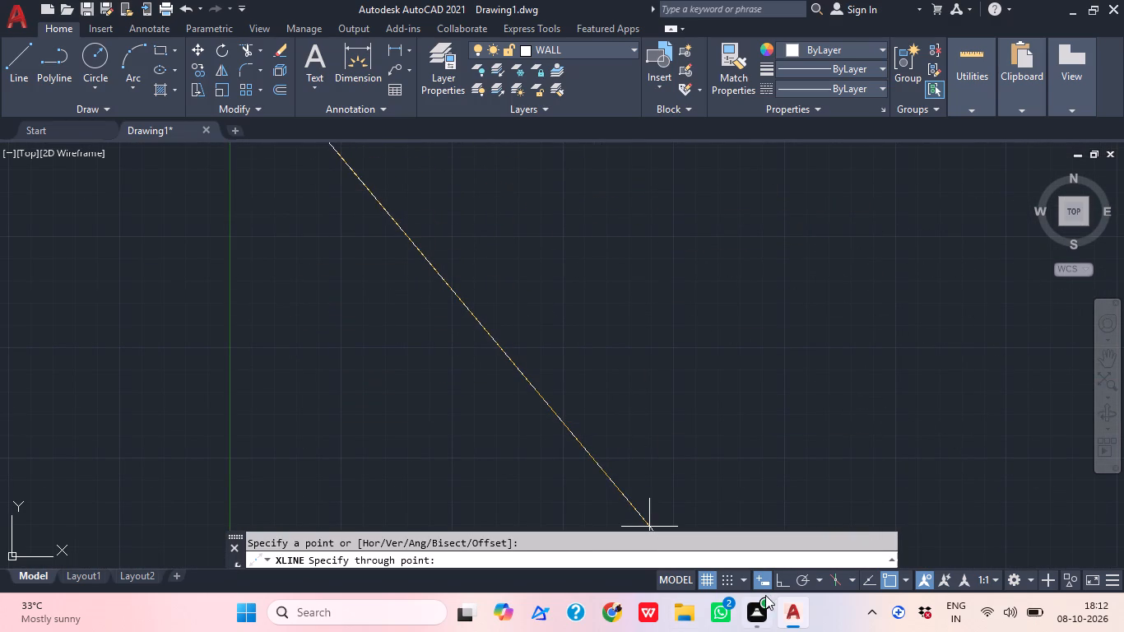
left_click(784, 579)
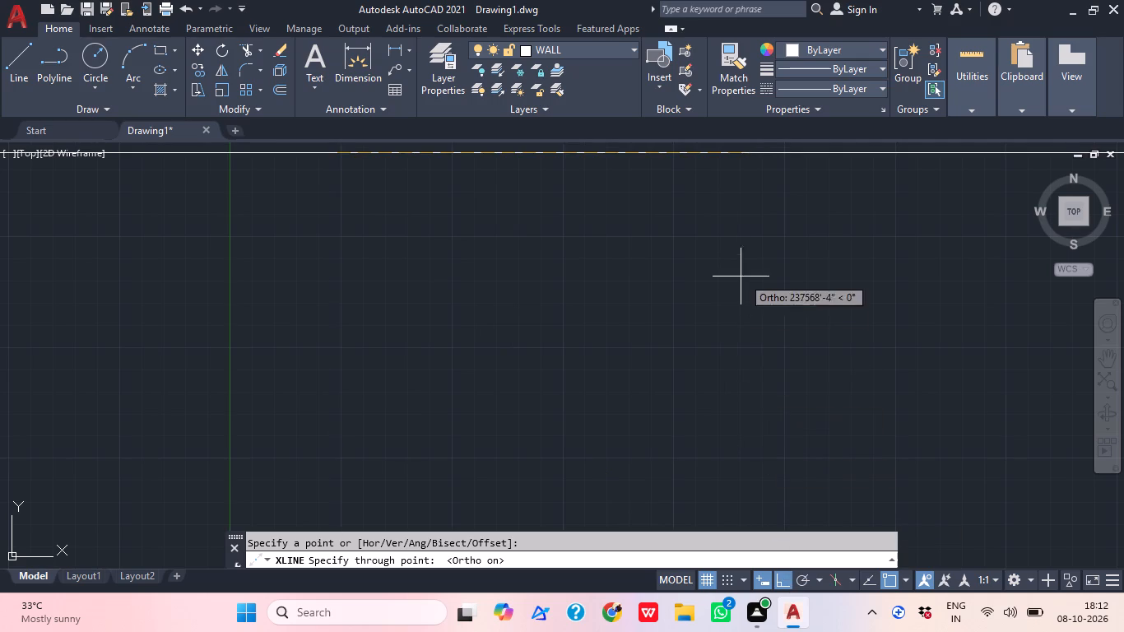
left_click(736, 233)
left_click(380, 403)
middle_click_drag(406, 278, 457, 631)
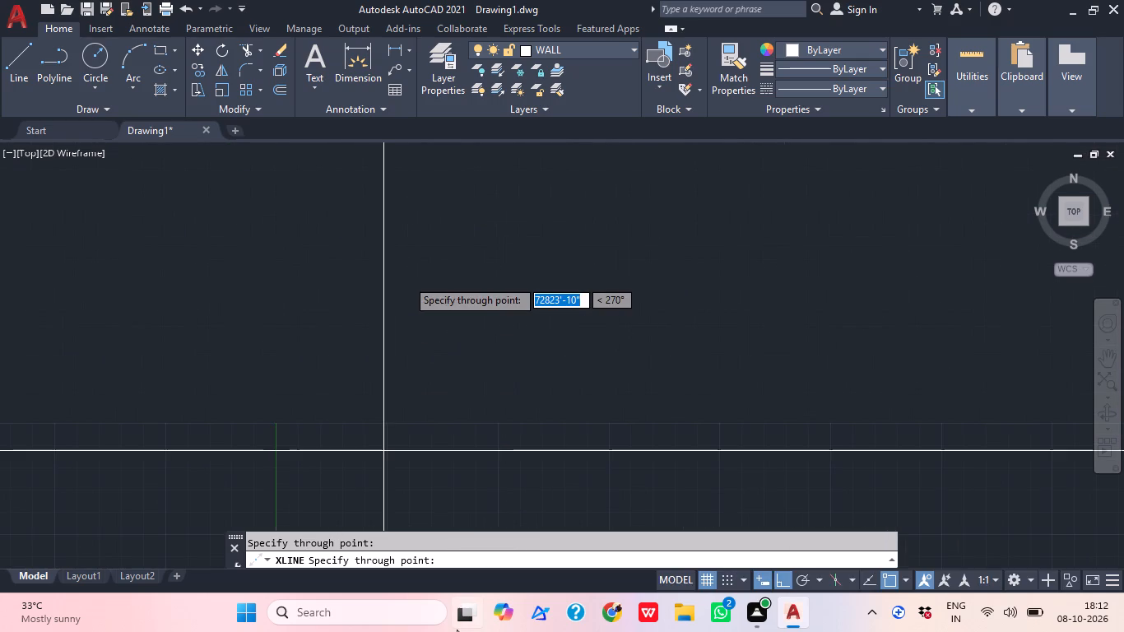
key("Escape")
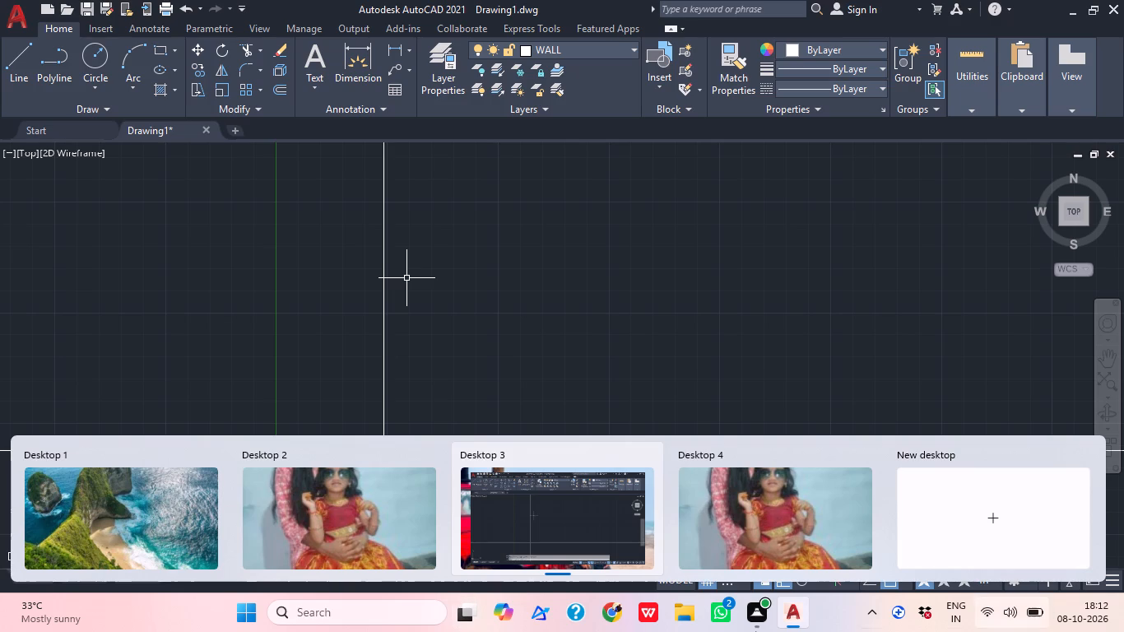
Offset the vertical construction line 9" to its right side.
middle_click_drag(456, 295, 457, 312)
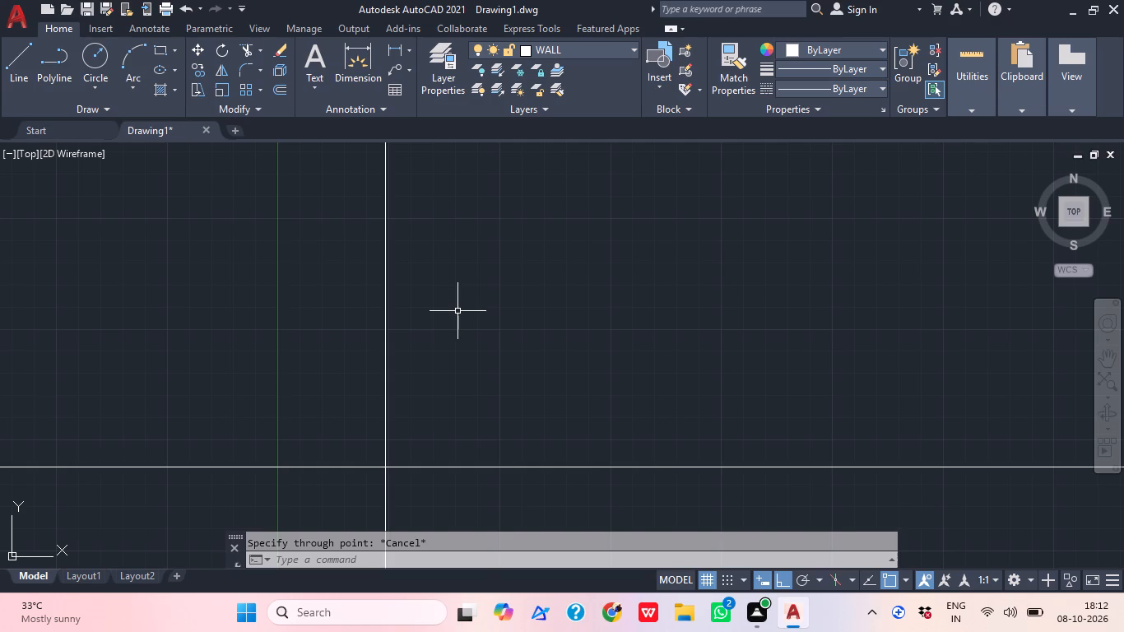
middle_click_drag(420, 420, 400, 228)
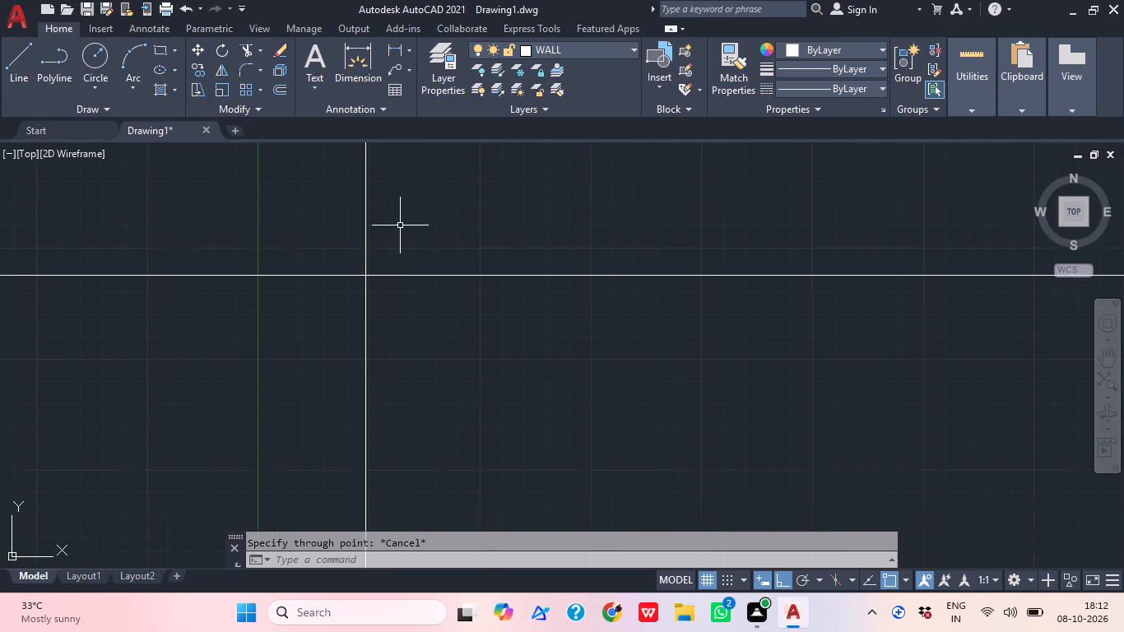
key("o")
key("Return")
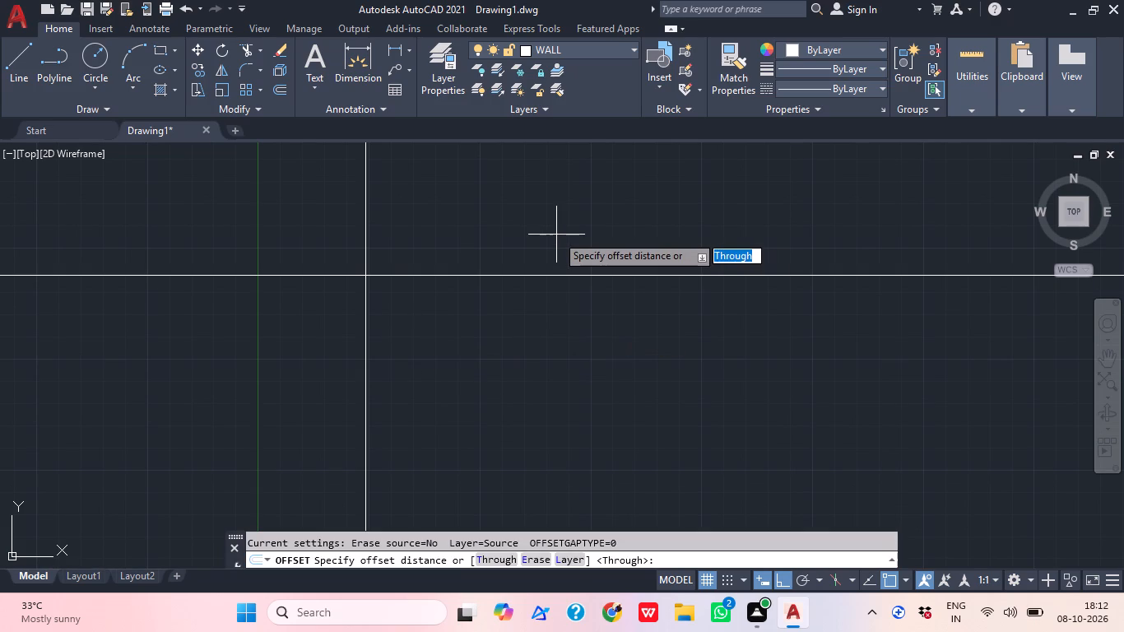
type("9\"")
key("Return")
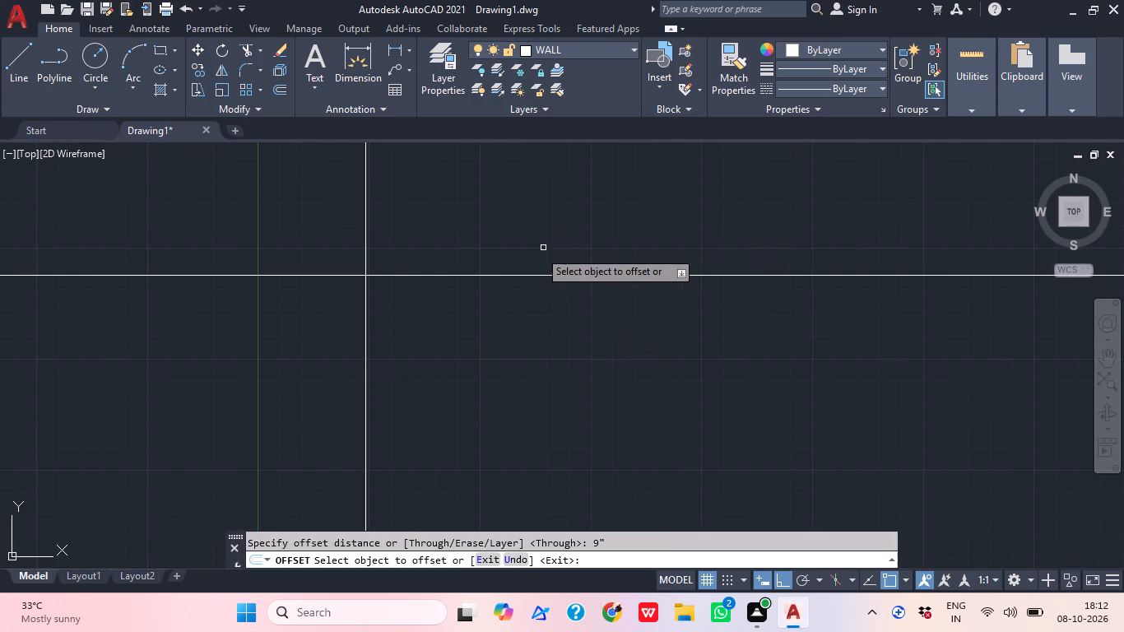
left_click(365, 307)
left_click(431, 320)
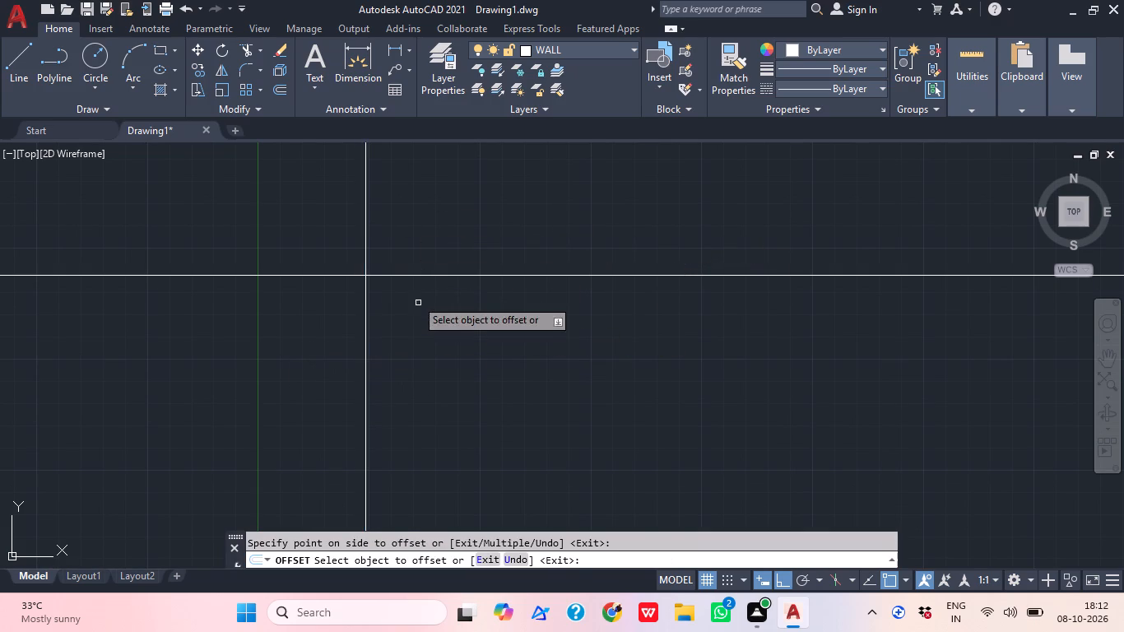
key("Escape")
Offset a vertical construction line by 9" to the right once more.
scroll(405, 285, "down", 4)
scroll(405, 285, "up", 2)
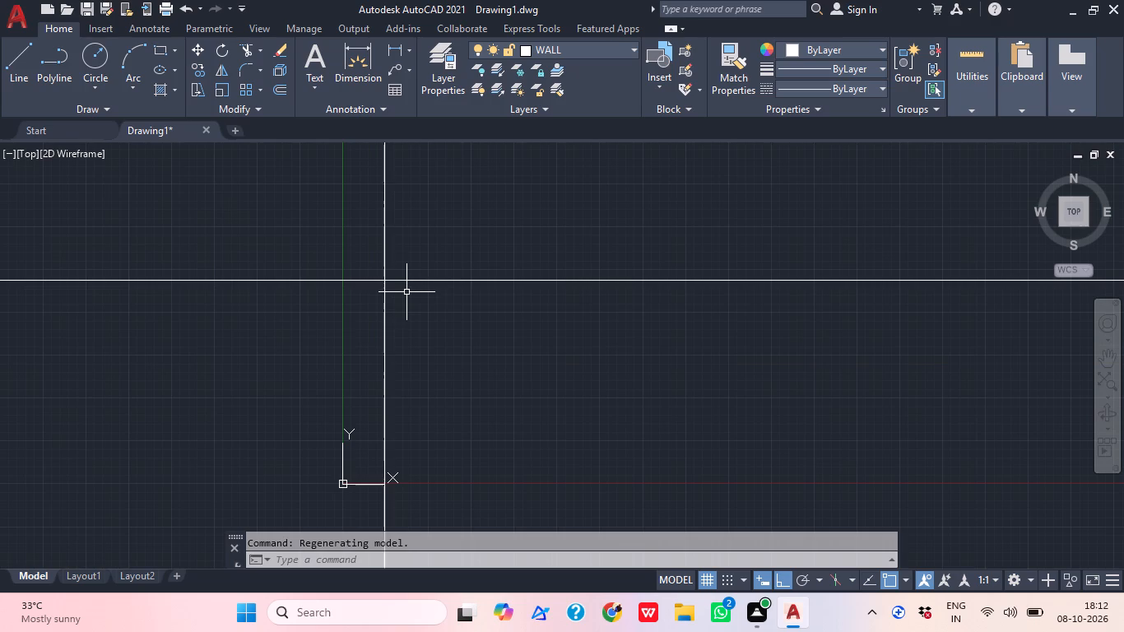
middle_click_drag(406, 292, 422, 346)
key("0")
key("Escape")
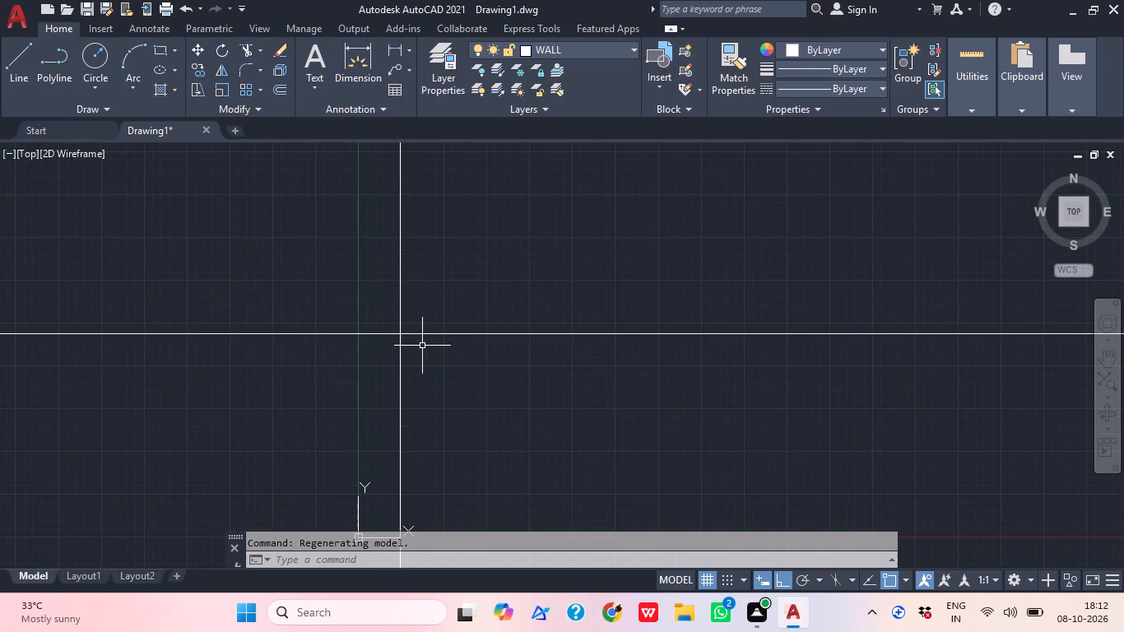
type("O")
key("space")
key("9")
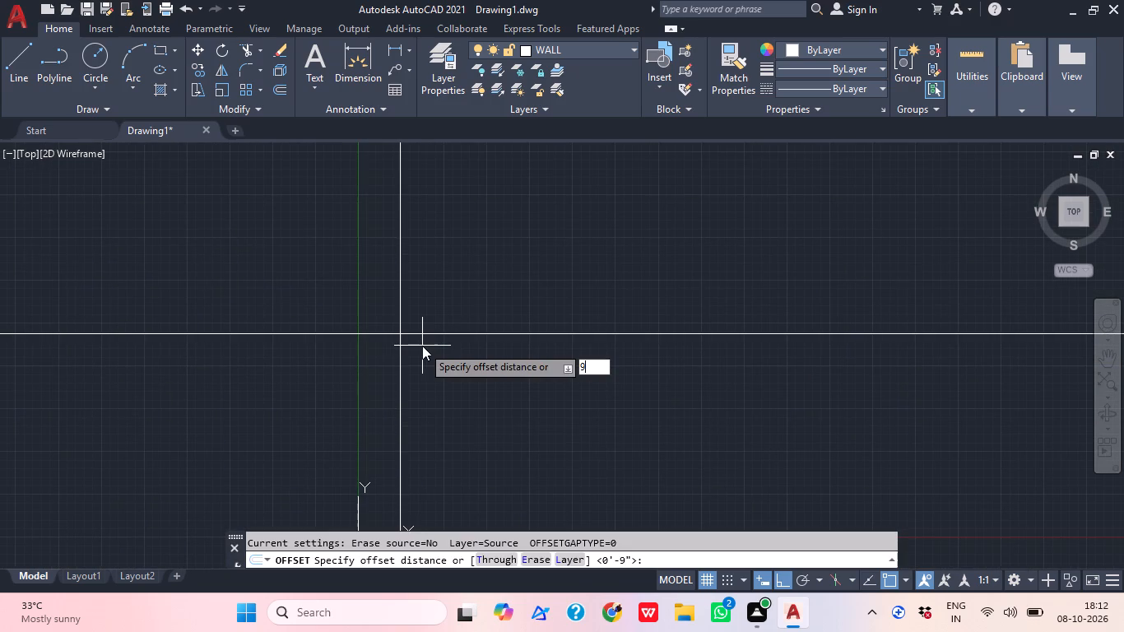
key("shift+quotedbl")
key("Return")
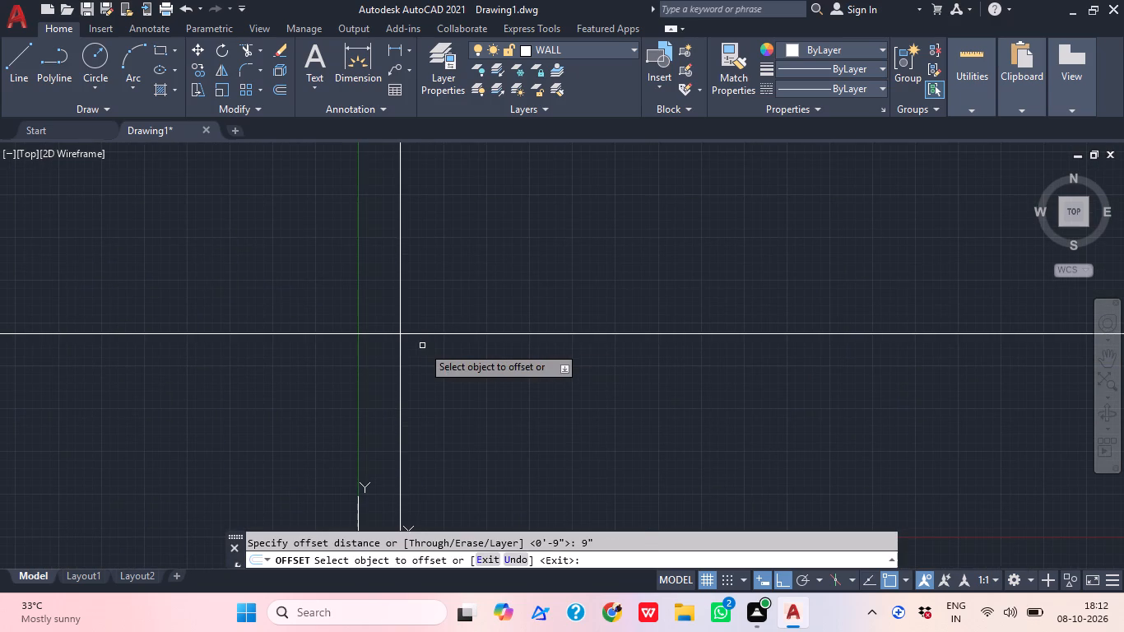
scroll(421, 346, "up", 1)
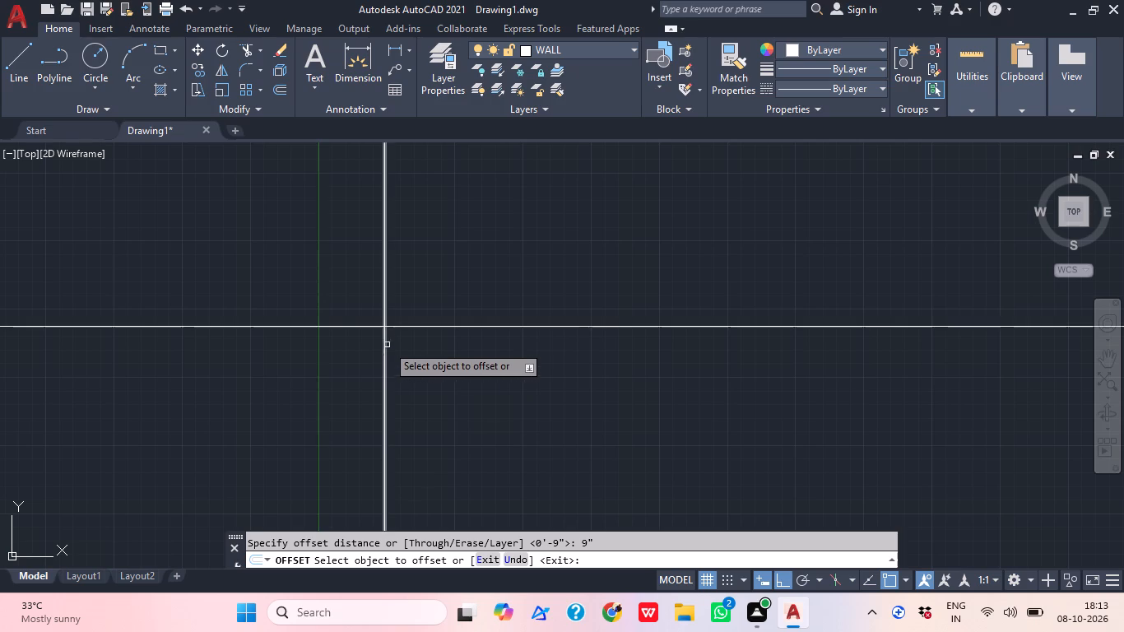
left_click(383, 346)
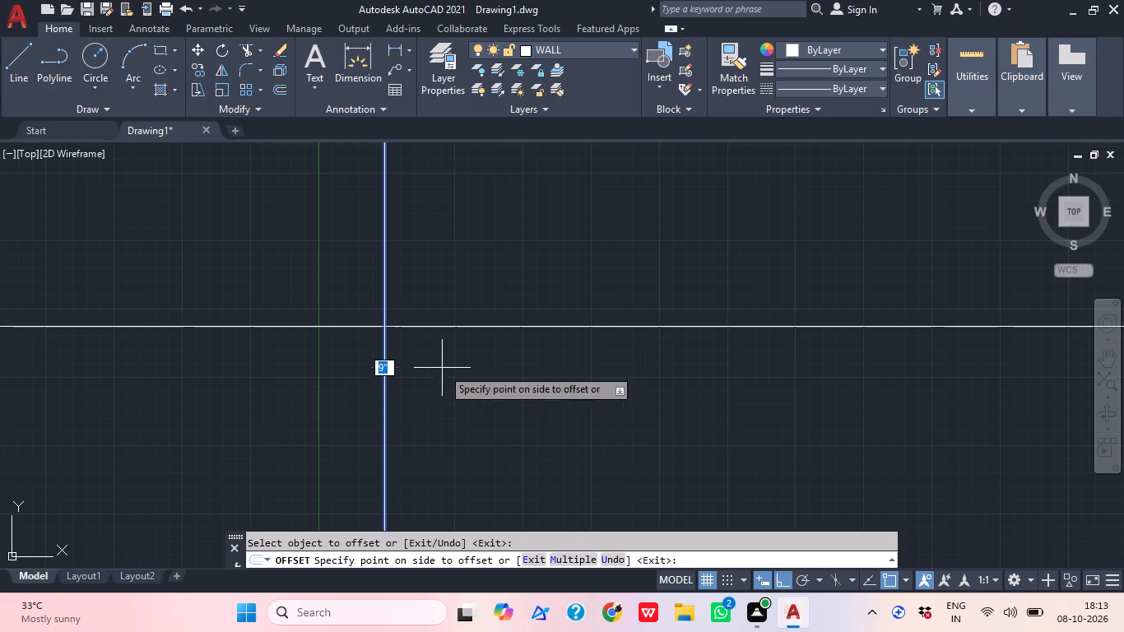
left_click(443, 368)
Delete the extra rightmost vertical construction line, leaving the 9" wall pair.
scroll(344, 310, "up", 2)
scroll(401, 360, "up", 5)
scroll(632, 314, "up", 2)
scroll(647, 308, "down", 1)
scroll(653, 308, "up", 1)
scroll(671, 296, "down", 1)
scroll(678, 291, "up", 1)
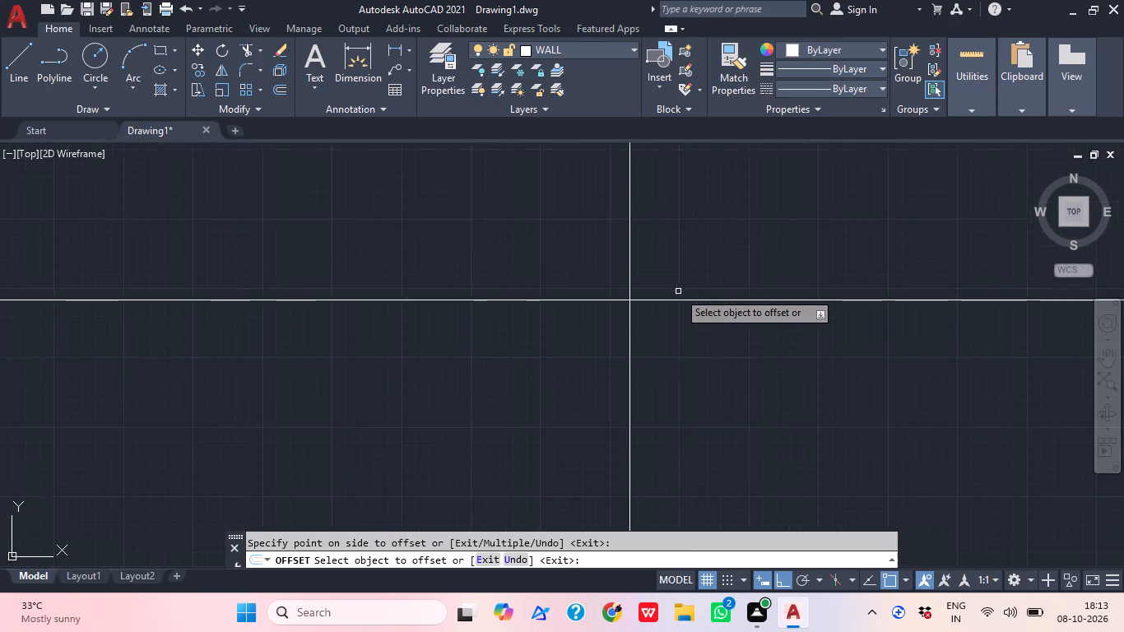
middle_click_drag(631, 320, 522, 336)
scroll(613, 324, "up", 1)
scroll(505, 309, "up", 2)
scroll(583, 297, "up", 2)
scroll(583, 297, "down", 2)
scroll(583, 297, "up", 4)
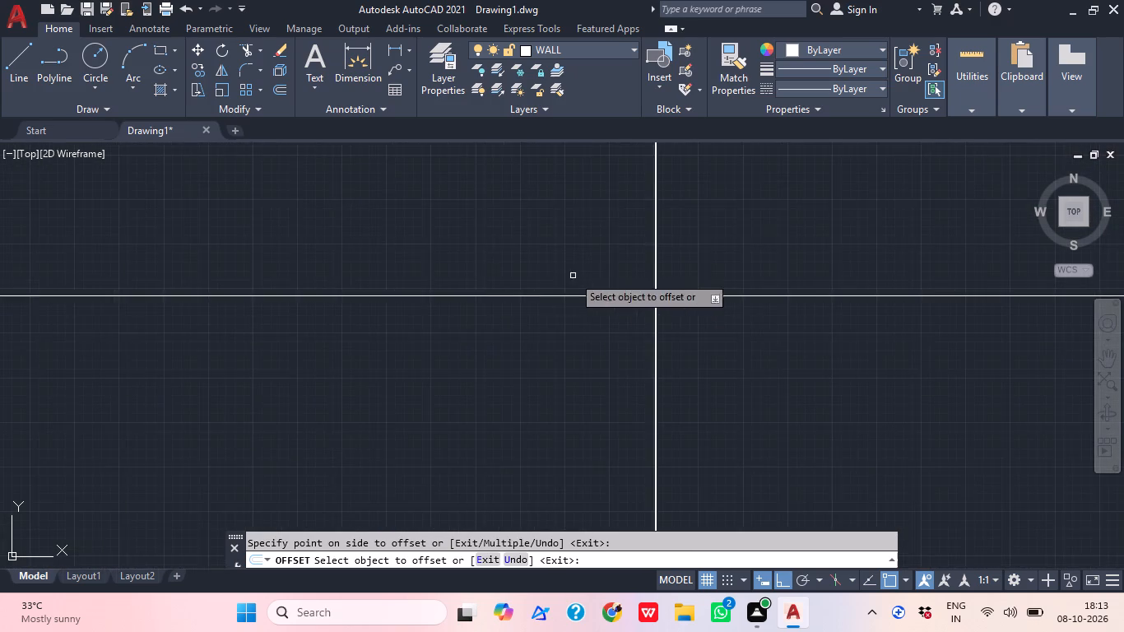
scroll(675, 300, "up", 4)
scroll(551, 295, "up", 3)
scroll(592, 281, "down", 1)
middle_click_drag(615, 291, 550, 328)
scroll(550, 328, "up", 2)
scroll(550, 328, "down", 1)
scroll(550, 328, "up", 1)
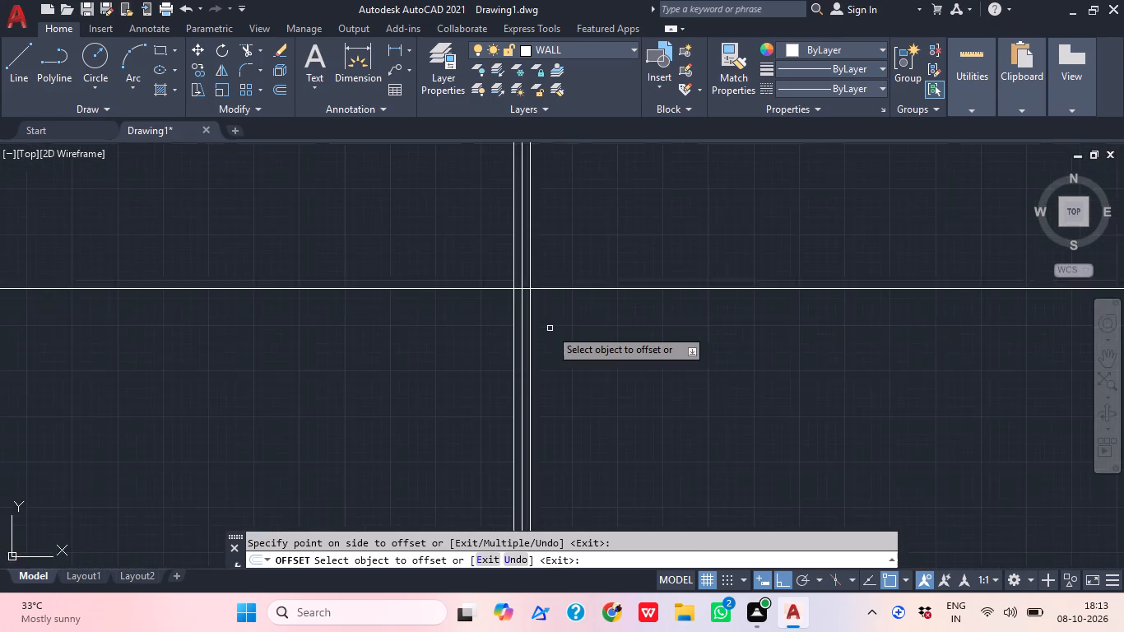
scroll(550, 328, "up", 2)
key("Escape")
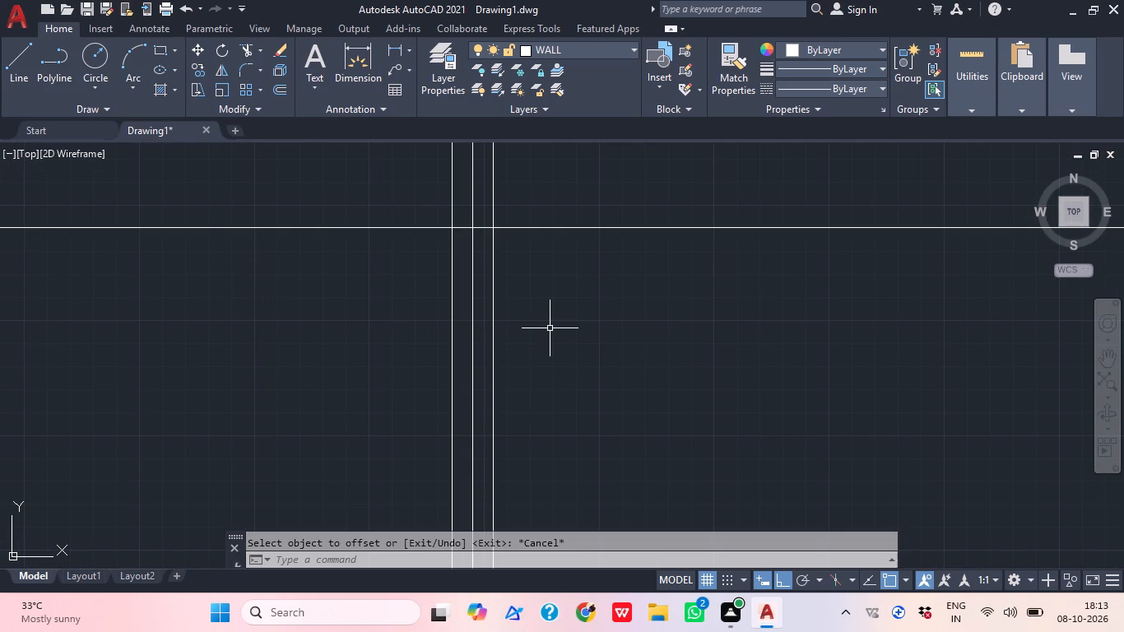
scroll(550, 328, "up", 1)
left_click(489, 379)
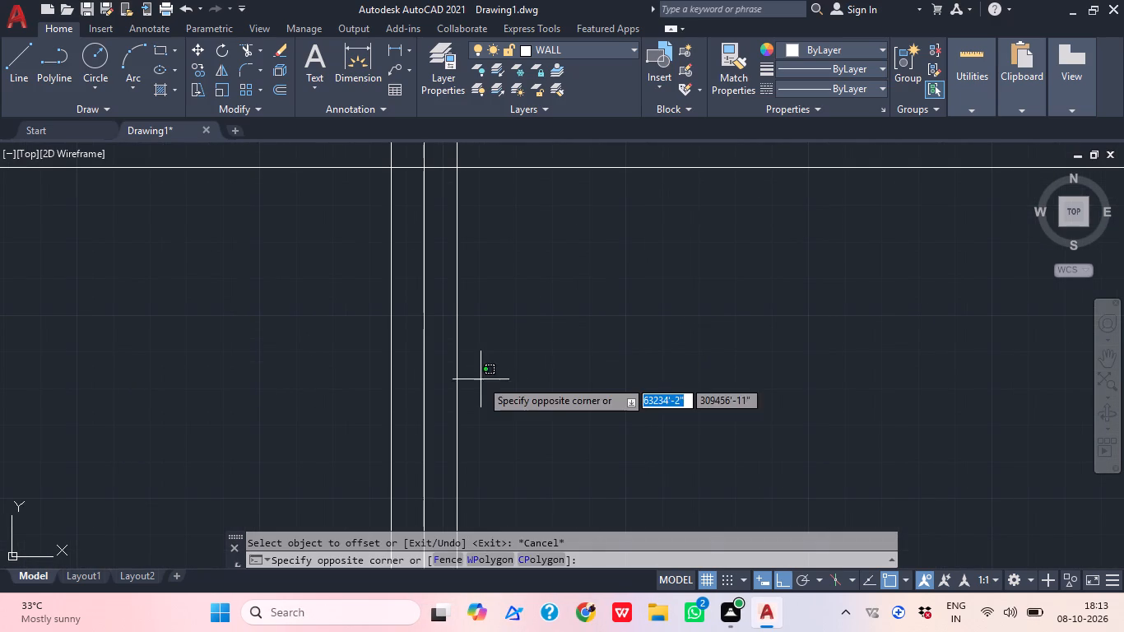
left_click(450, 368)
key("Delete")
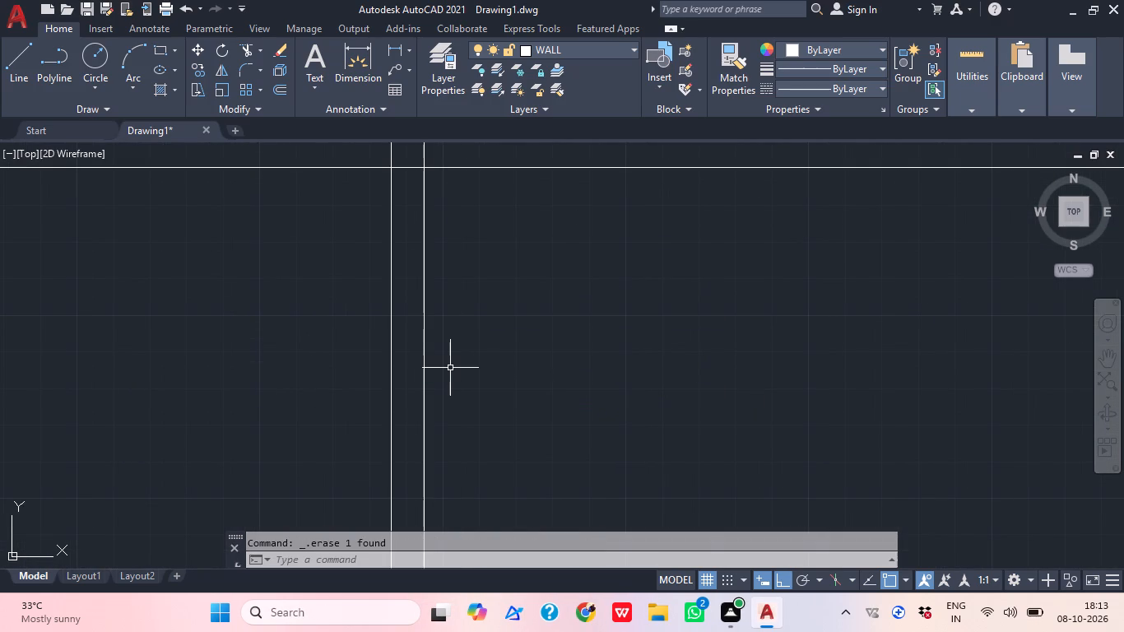
Offset the horizontal construction line 9" downward to form the top wall.
key("o")
key("Return")
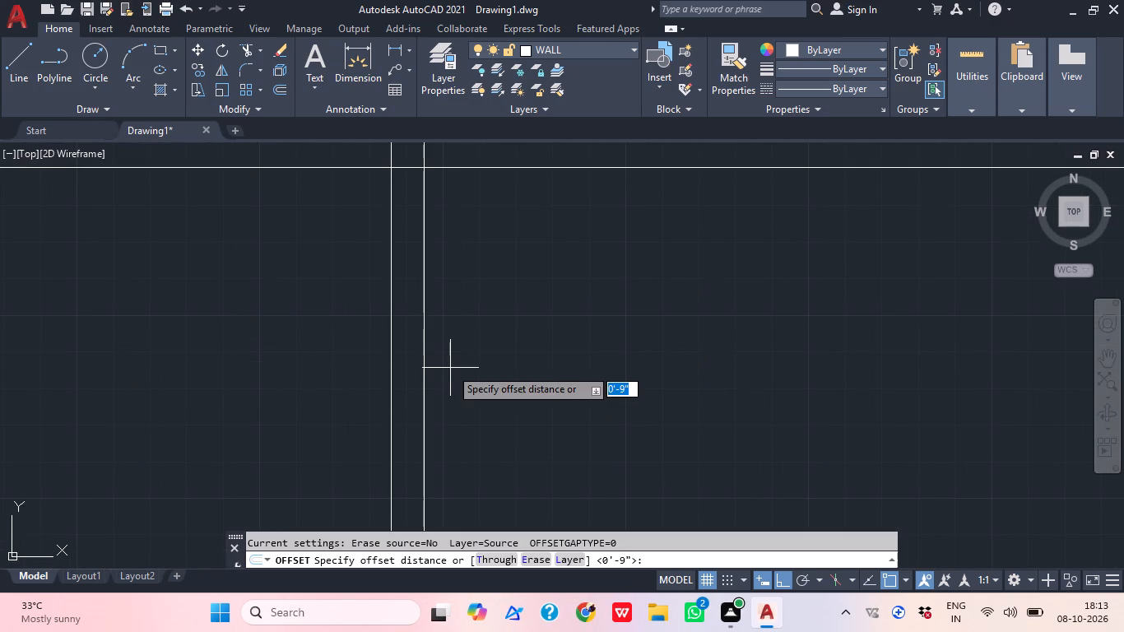
middle_click_drag(476, 216, 439, 402)
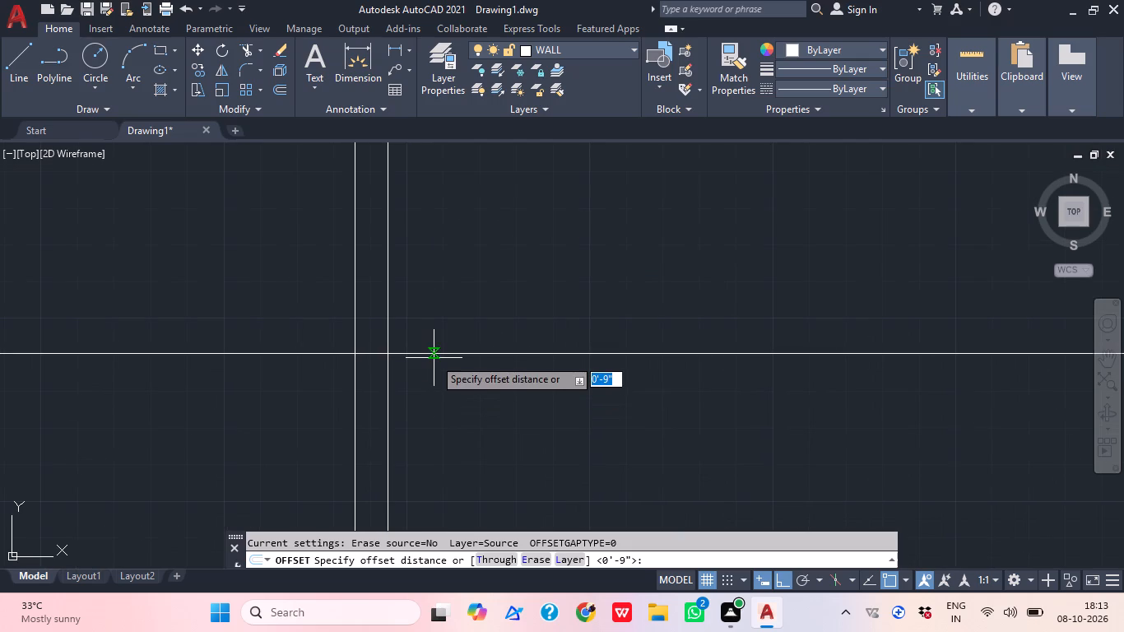
key("Return")
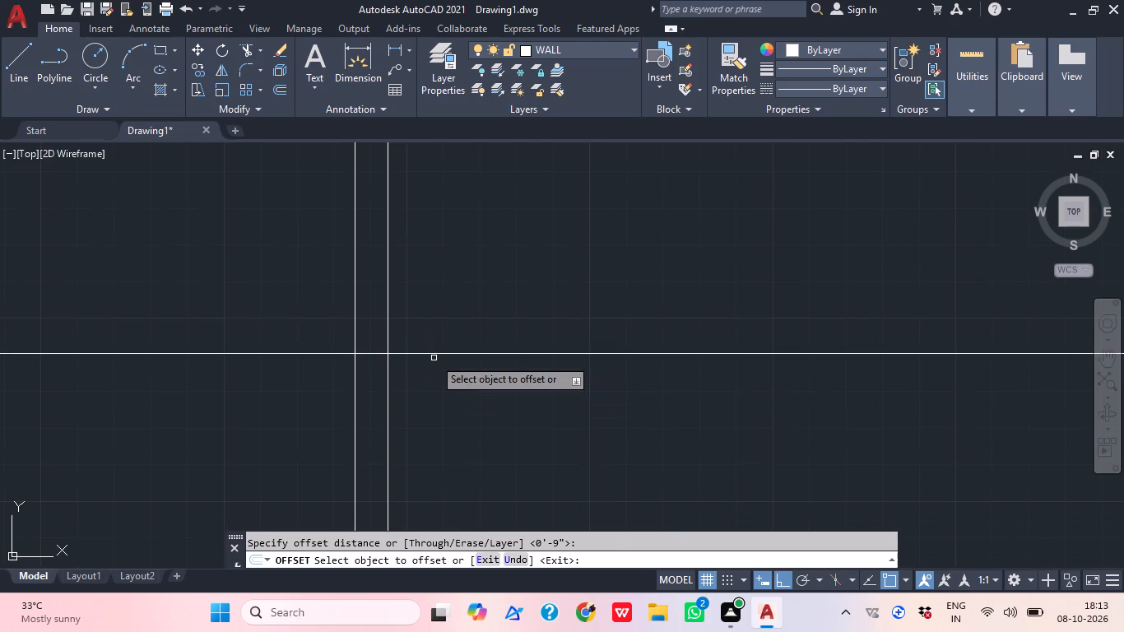
left_click(430, 351)
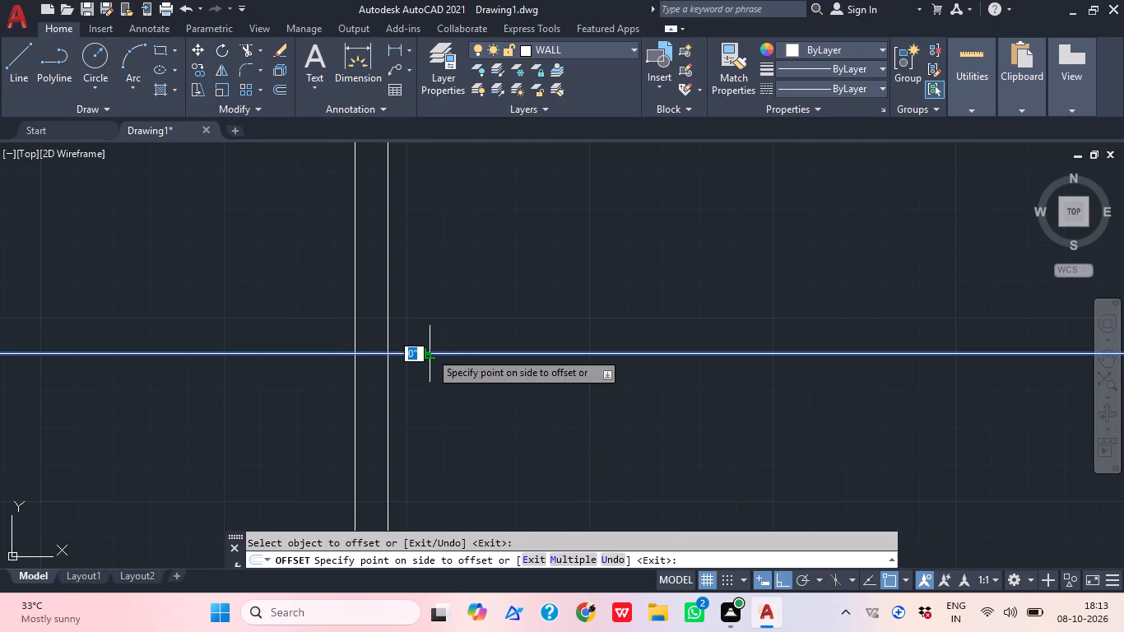
left_click(434, 452)
key("Escape")
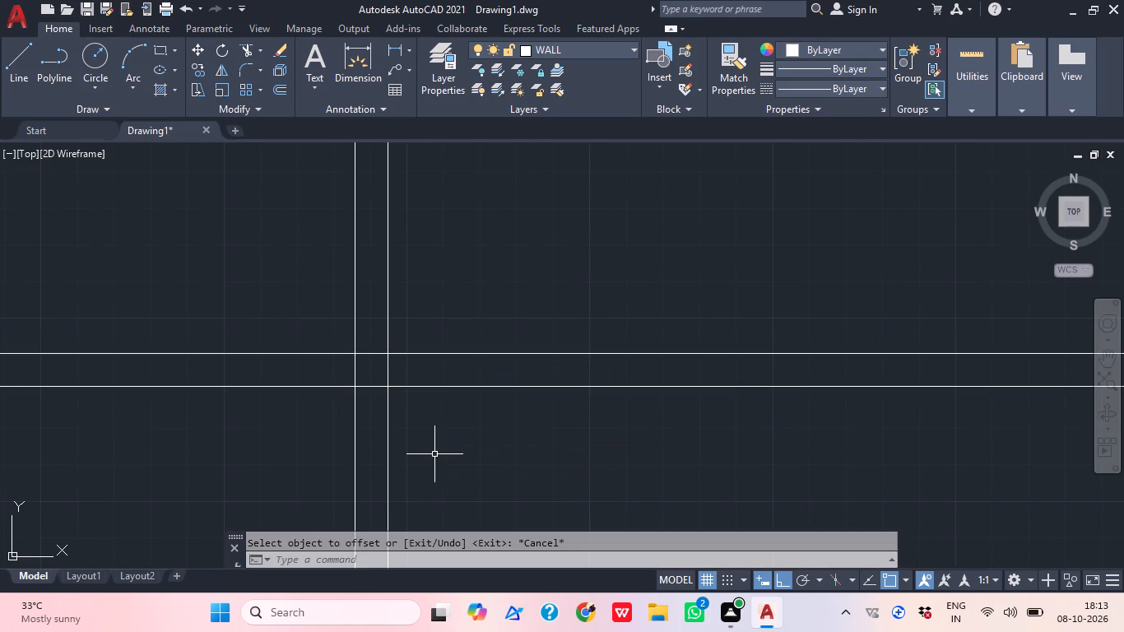
Trim the wall construction lines that extend left of and above the top-left outer corner.
type("TR")
key("Return")
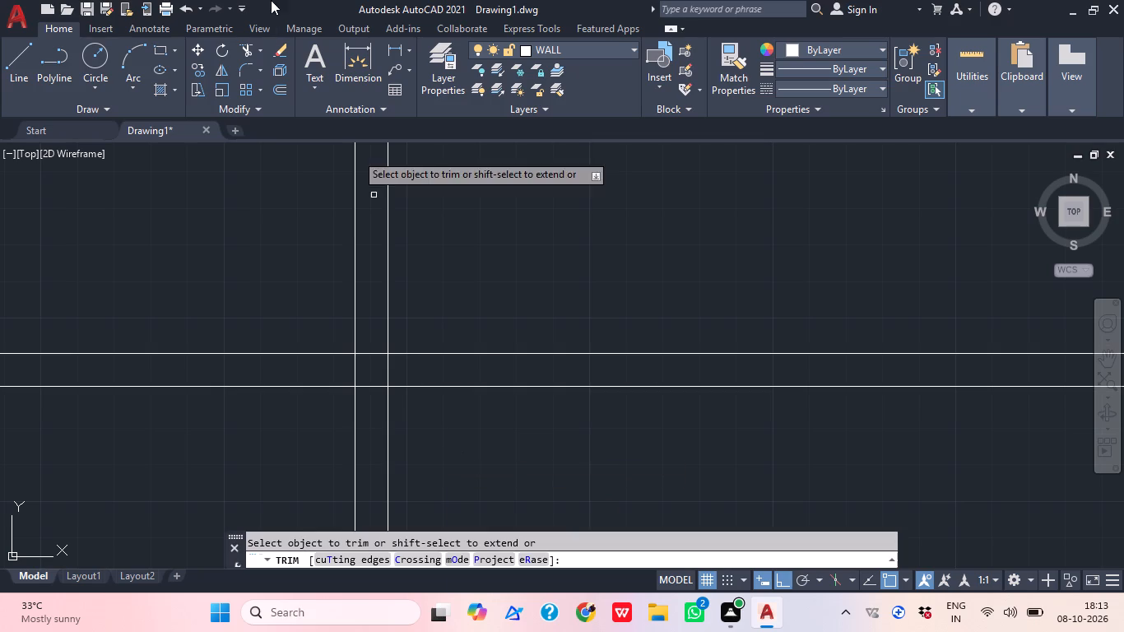
left_click(288, 312)
left_click(218, 434)
left_click(240, 284)
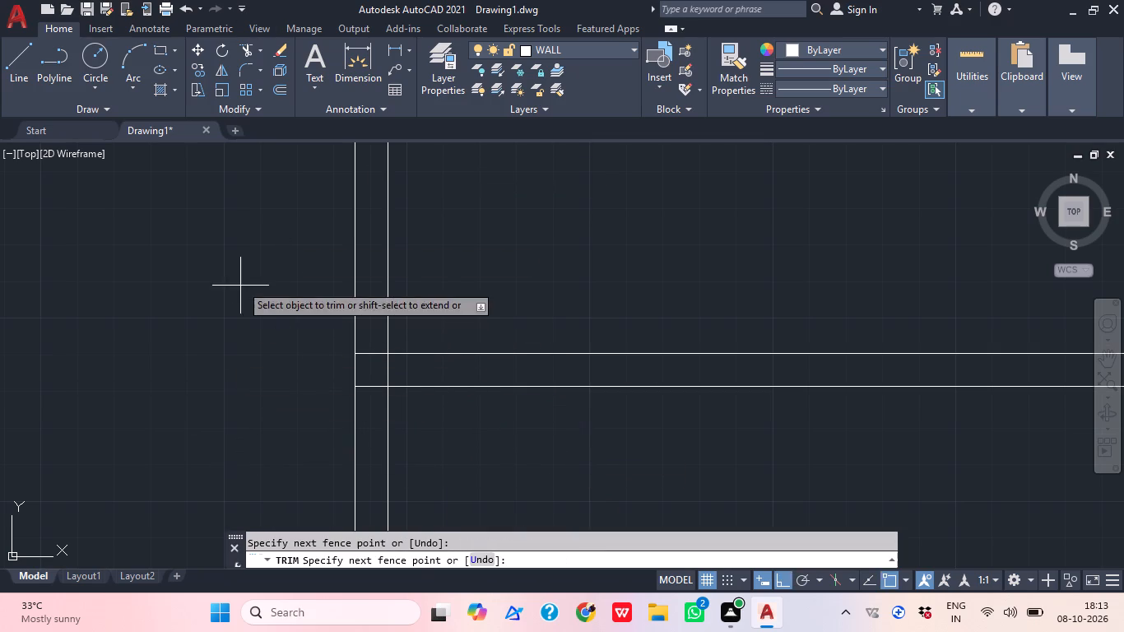
left_click(588, 294)
key("Escape")
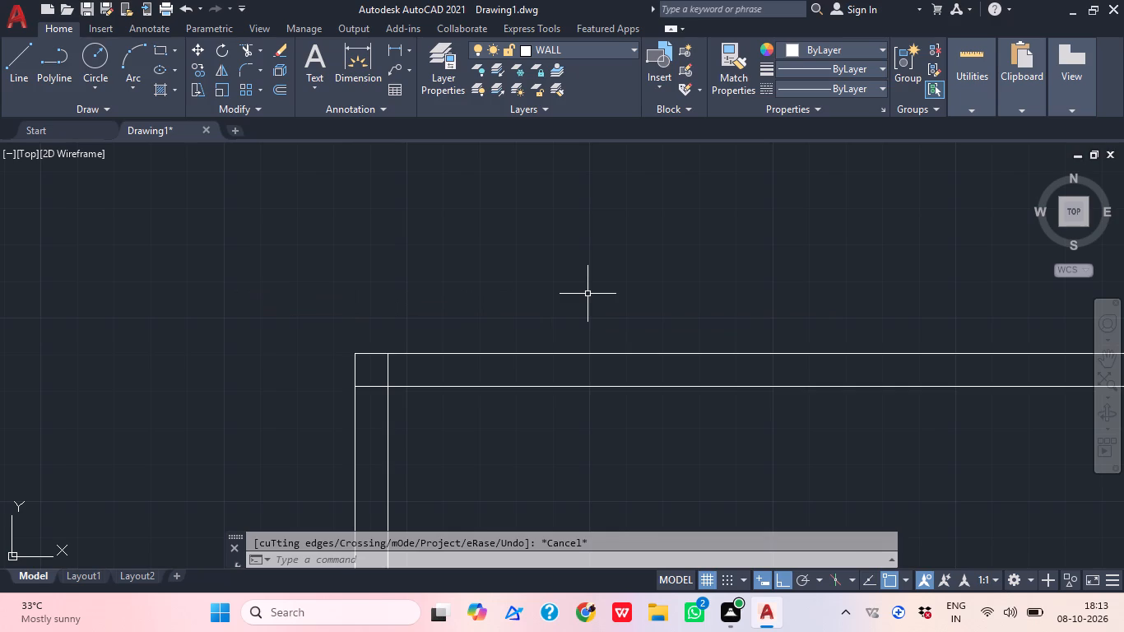
Offset the left wall's inner line 9' to the right to set the first room's width.
middle_click_drag(495, 423, 417, 314)
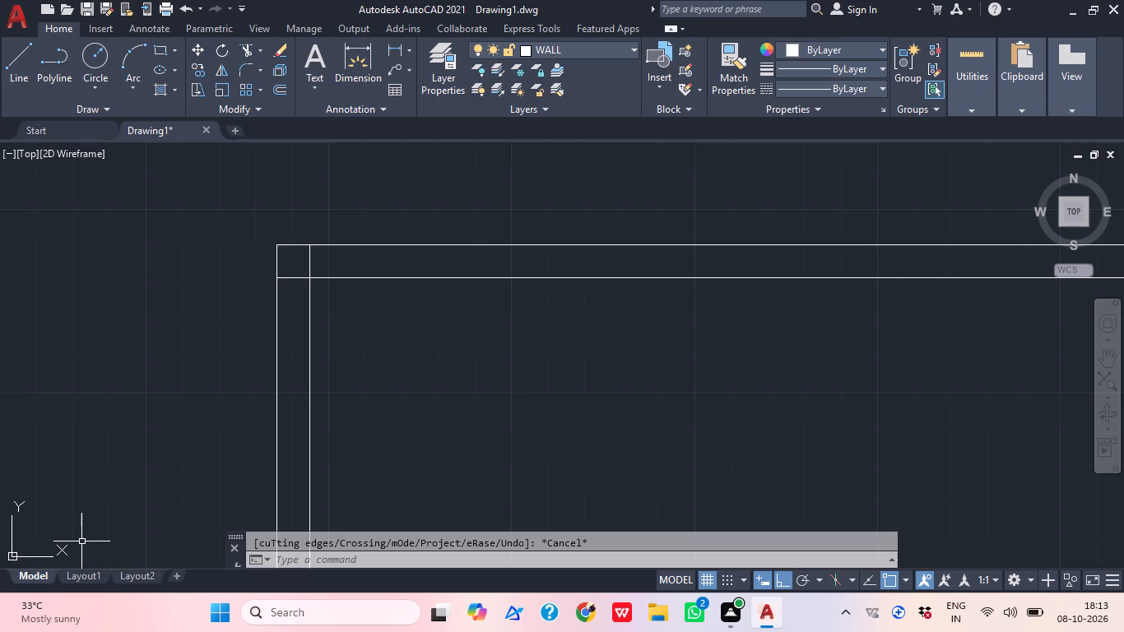
scroll(513, 249, "down", 1)
middle_click_drag(514, 284, 346, 307)
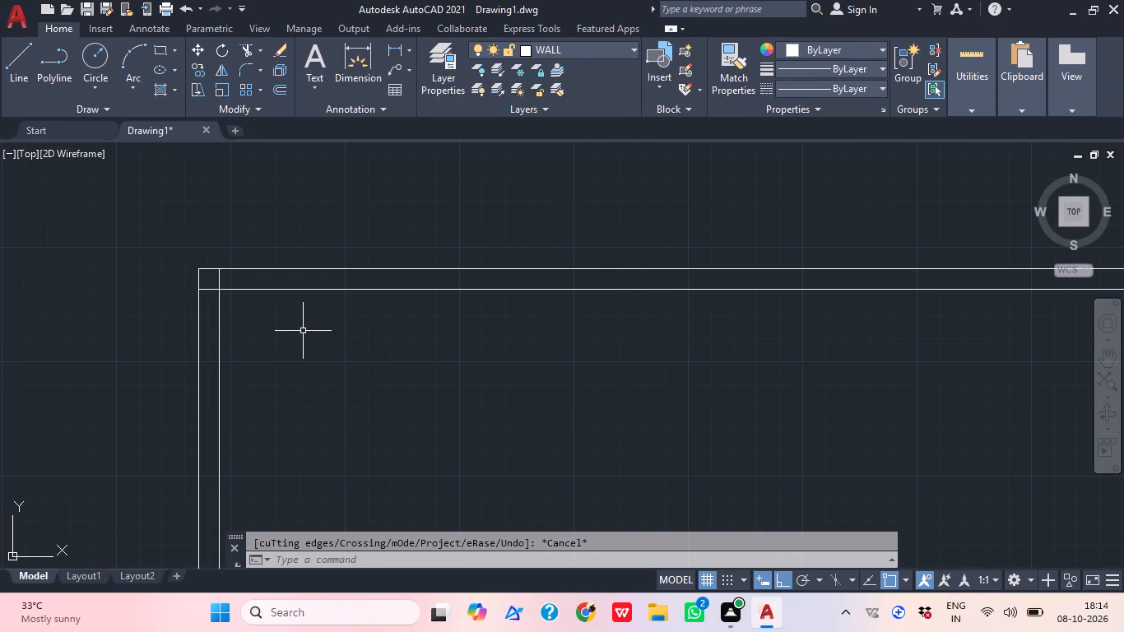
type("O")
key("space")
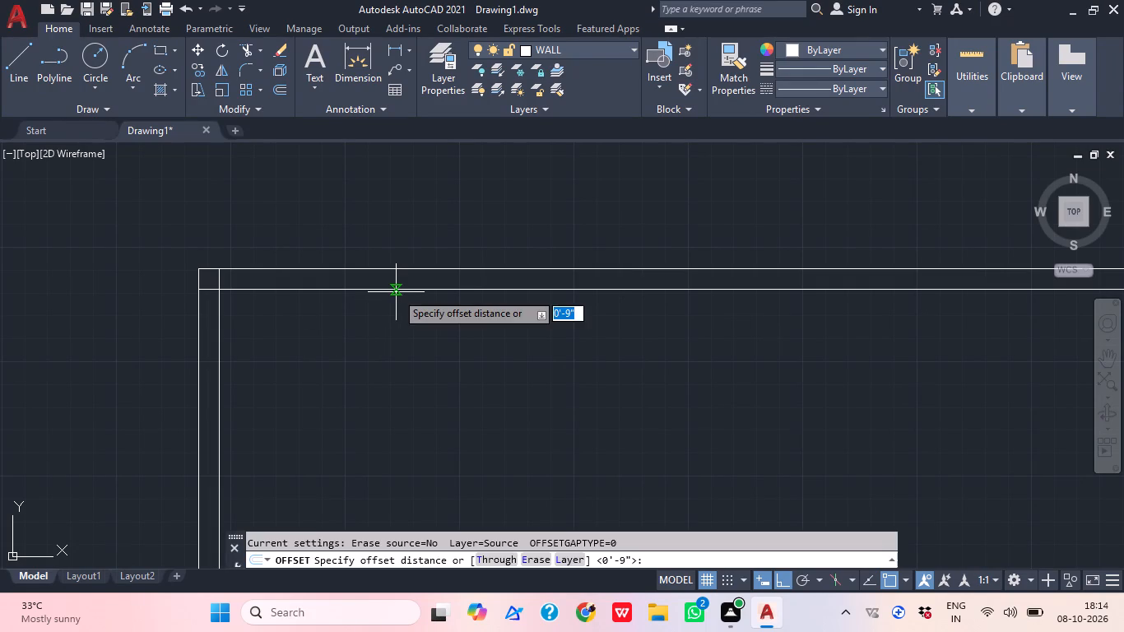
type("9'")
key("Return")
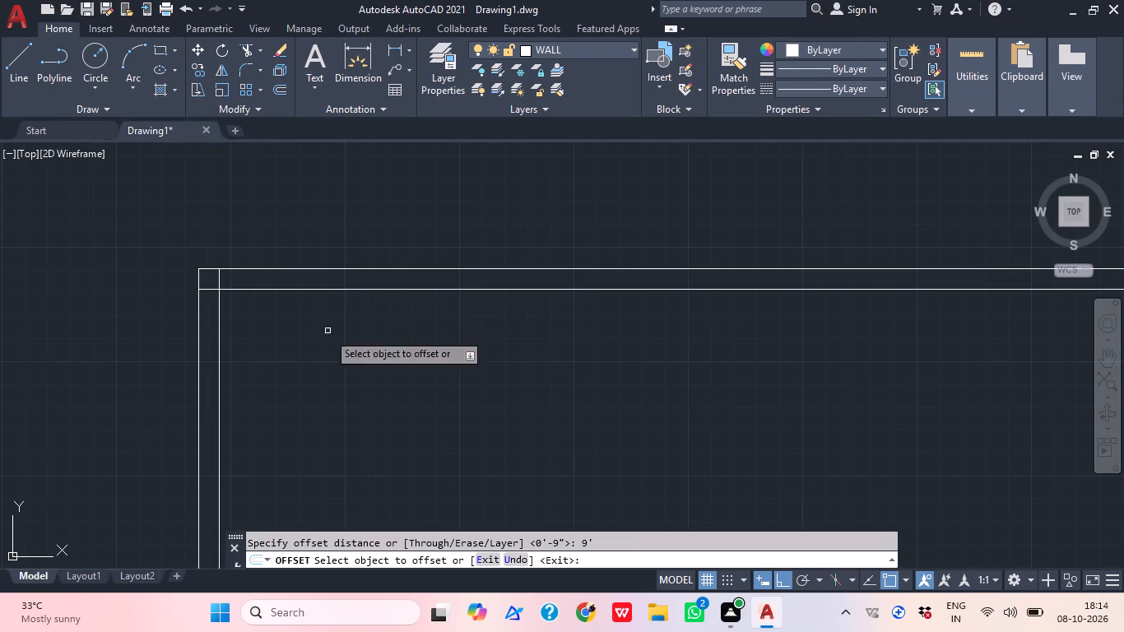
left_click(216, 370)
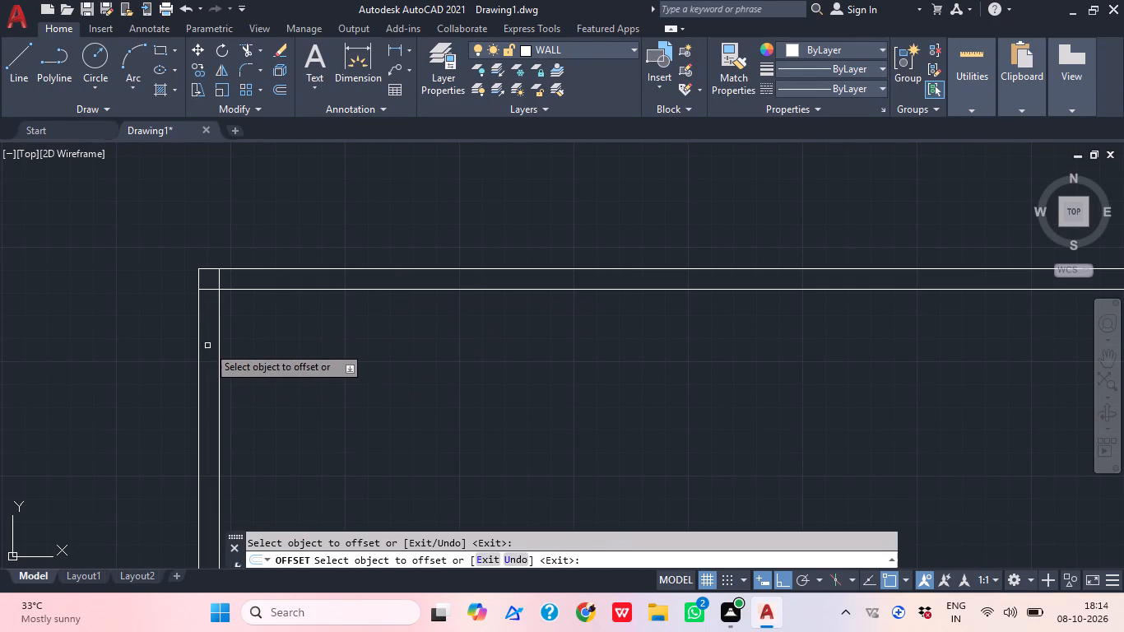
left_click(217, 360)
left_click(353, 346)
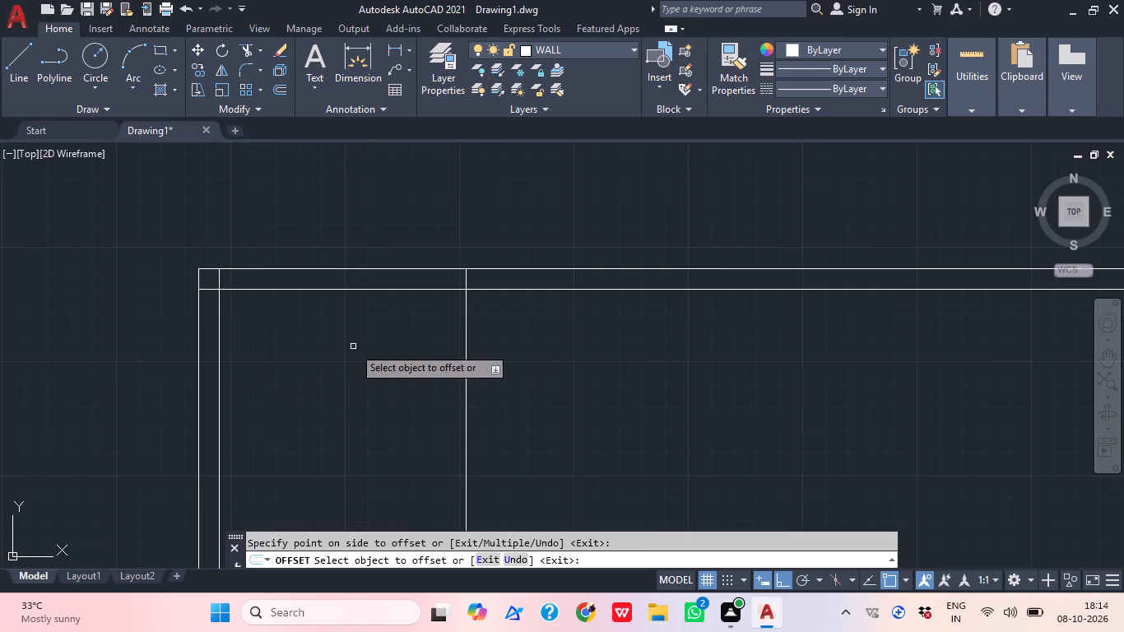
key("space")
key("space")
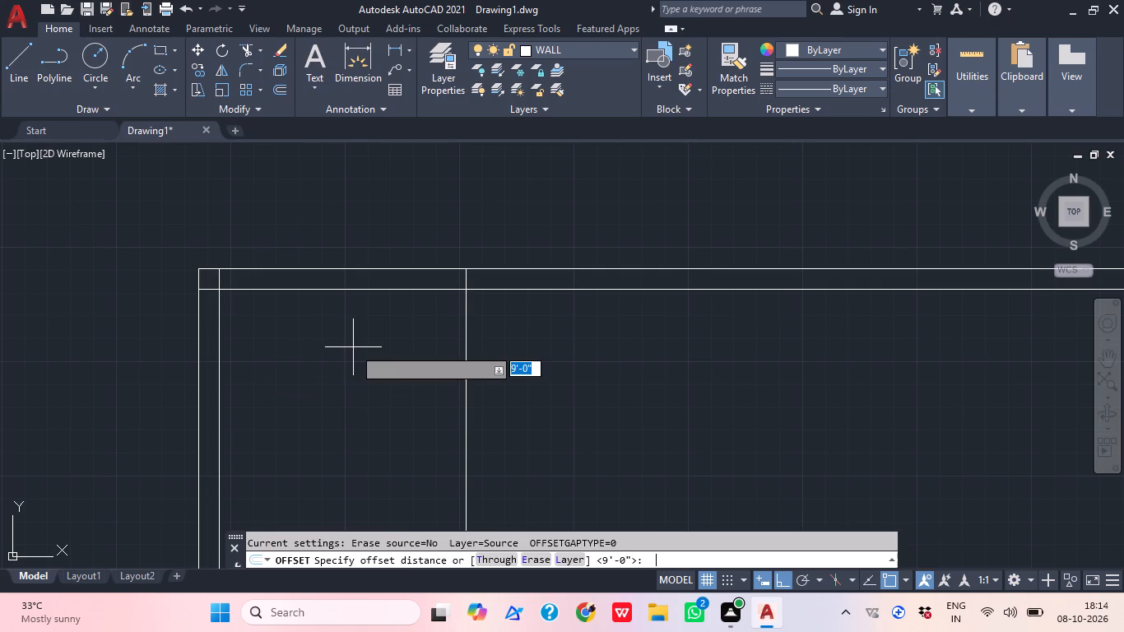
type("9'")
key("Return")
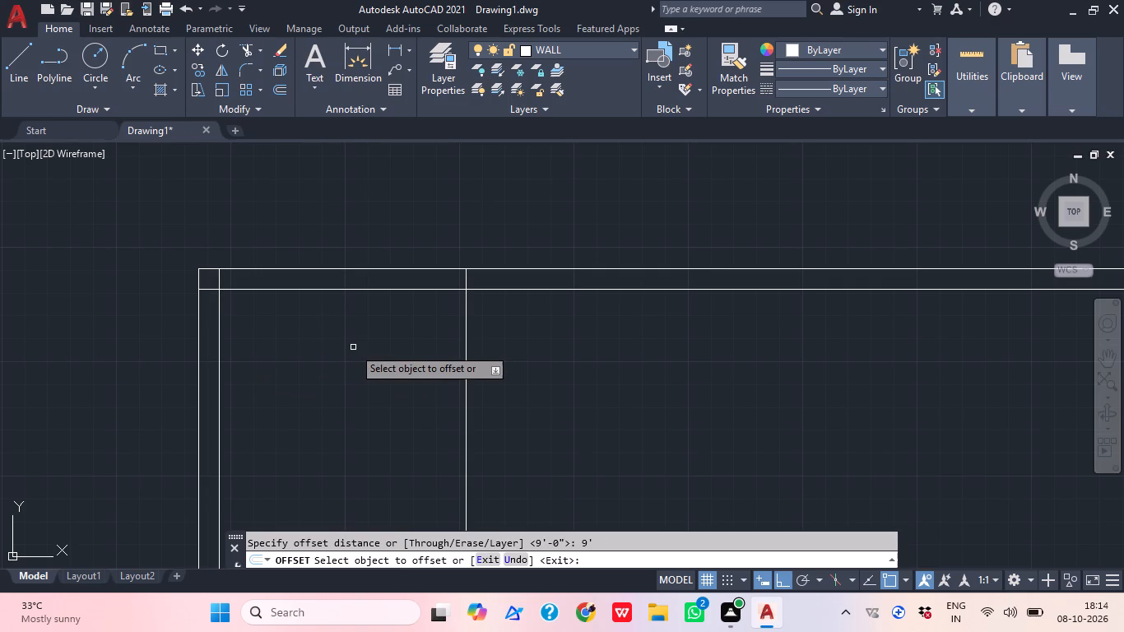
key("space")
Offset the vertical line at the first room's right edge 9" to the right to form the middle wall.
key("space")
type("9\"")
key("Return")
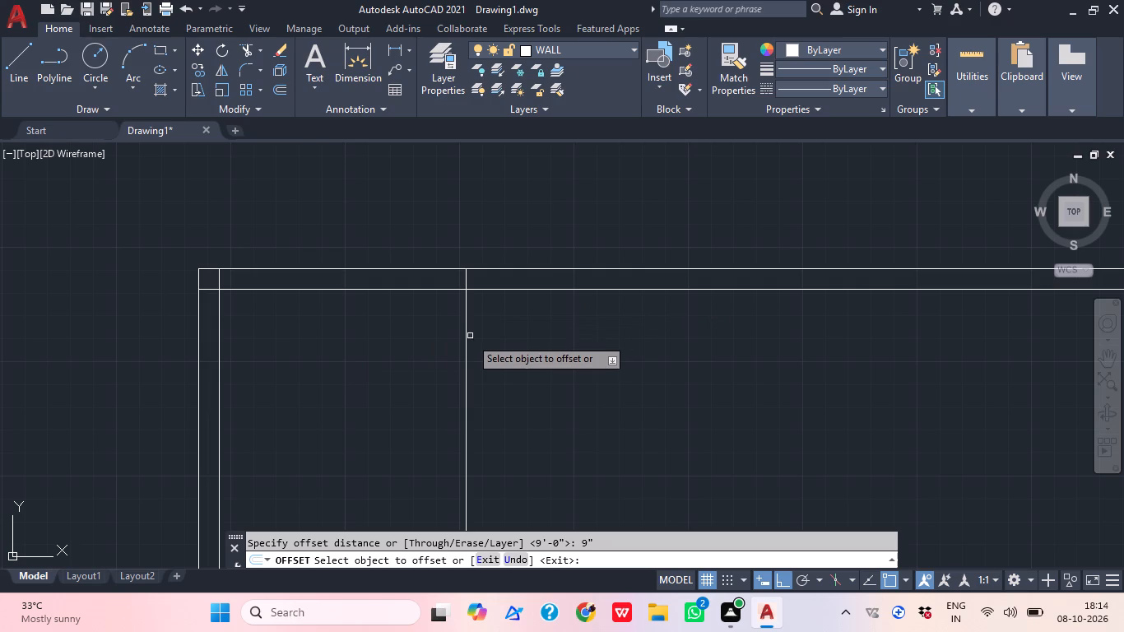
left_click(460, 336)
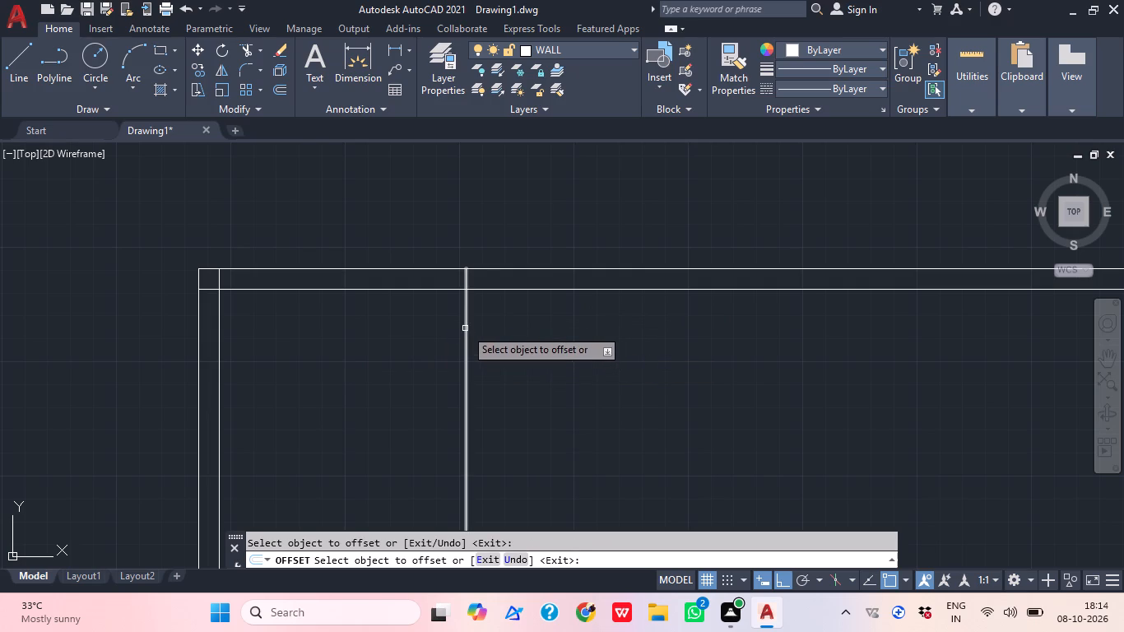
left_click(465, 328)
left_click(588, 331)
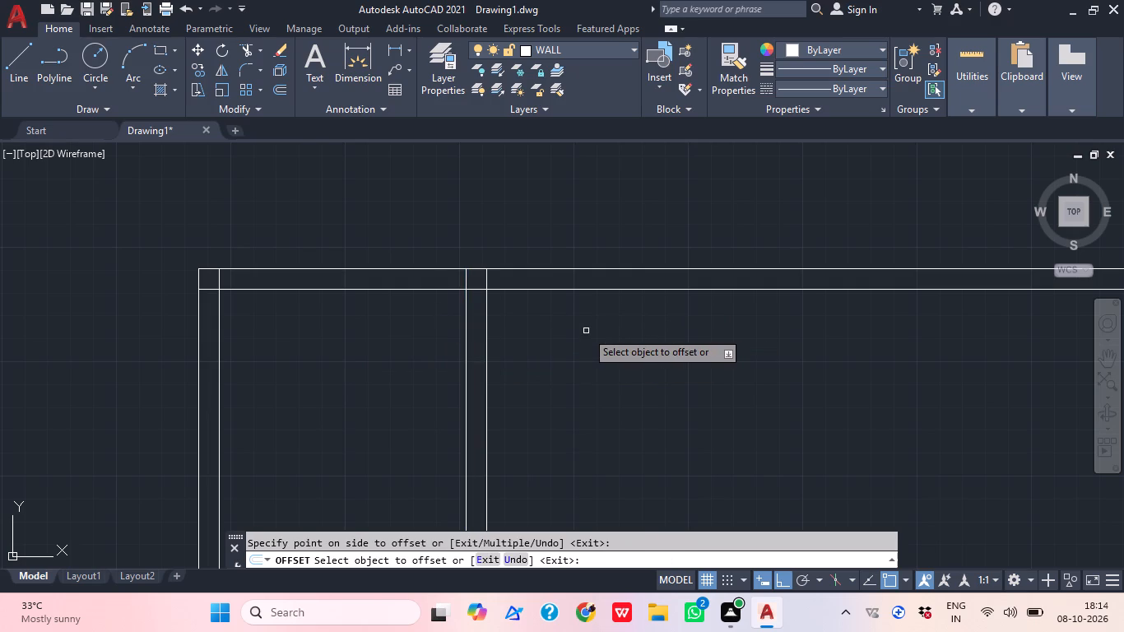
key("space")
Offset the middle wall's right line 10' to the right to set the second room's width.
key("space")
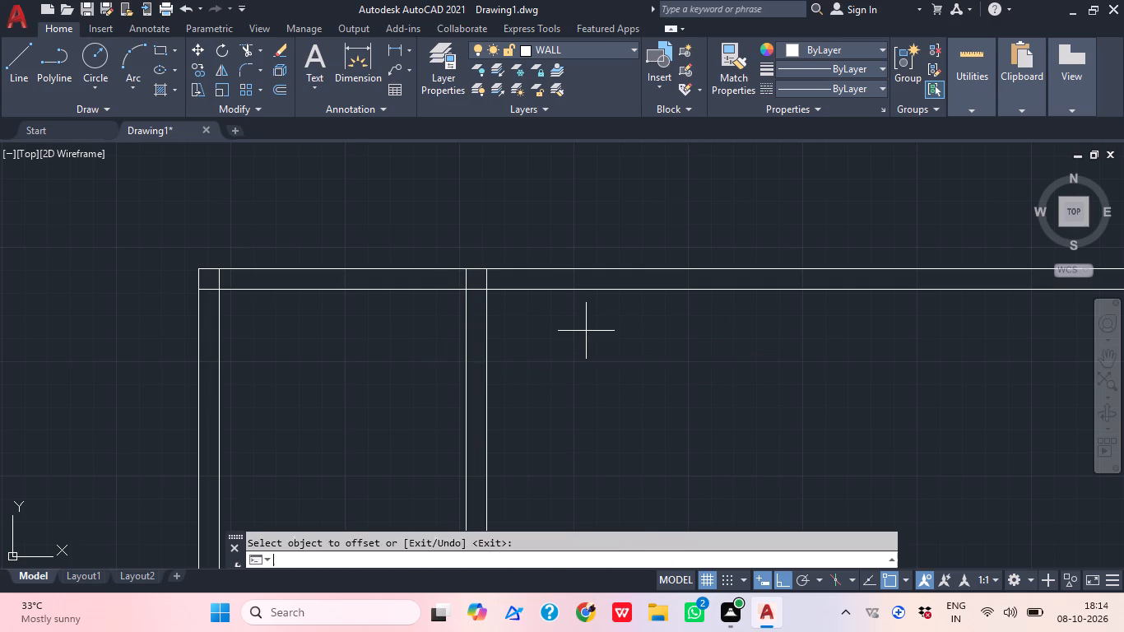
type("10'")
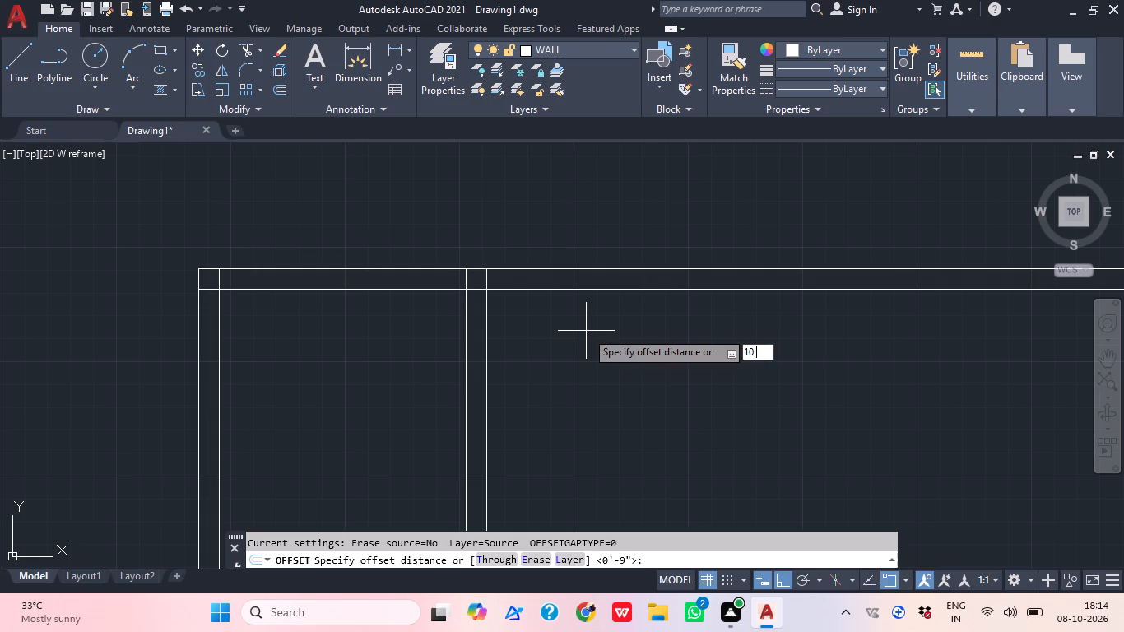
key("Return")
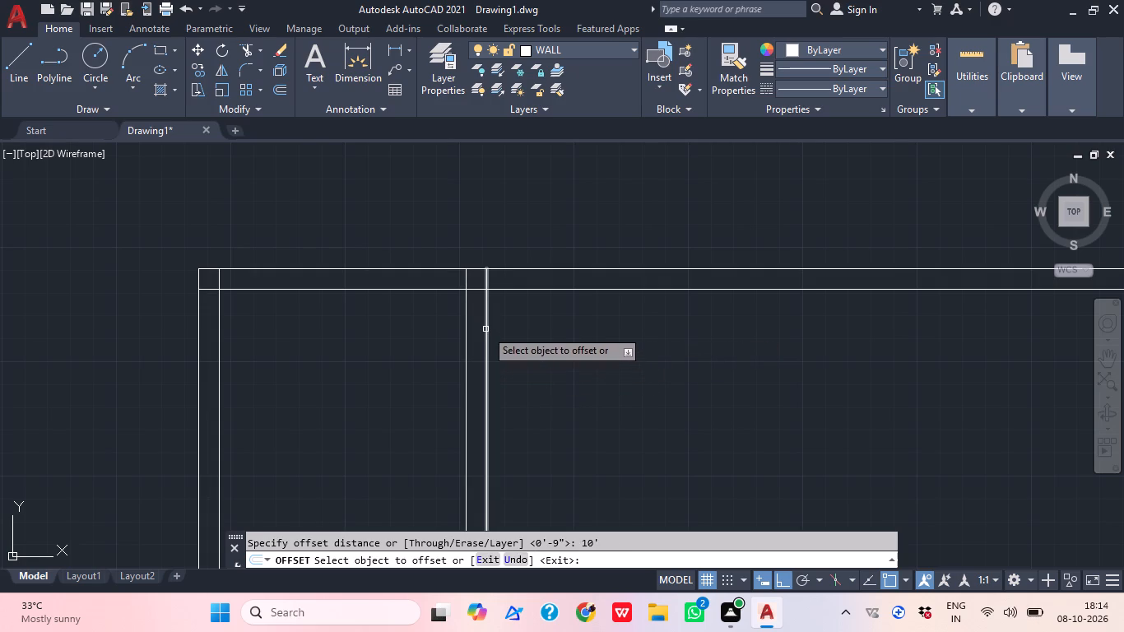
left_click(485, 329)
left_click(738, 344)
key("space")
Offset the vertical line at the second room's right edge 9" to the right to form the right outer wall.
key("space")
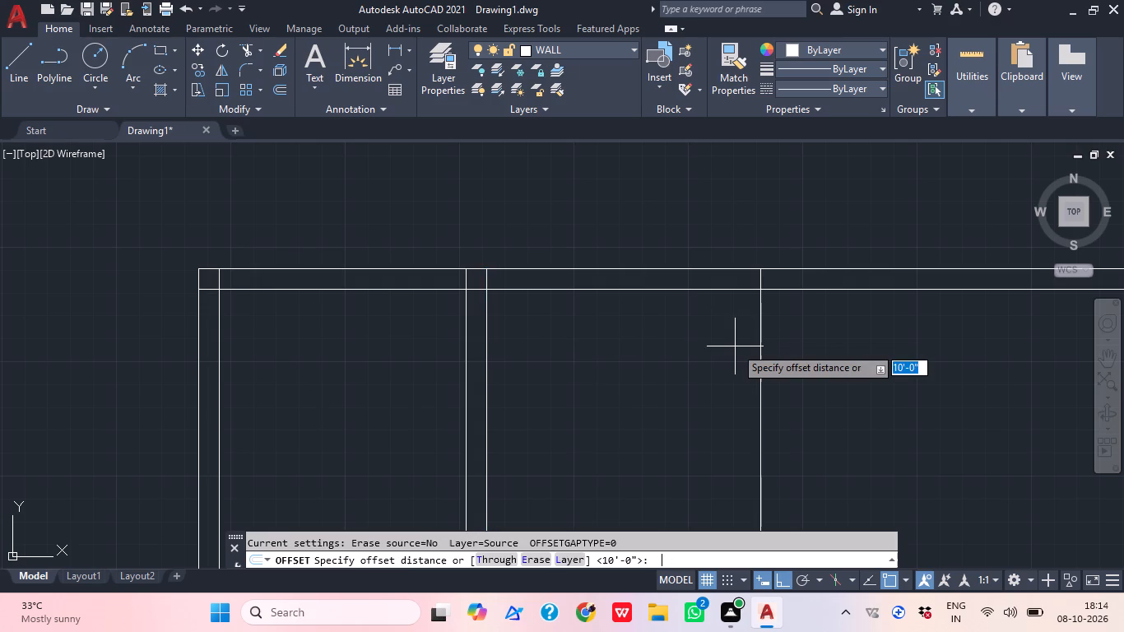
type("9")
key("apostrophe")
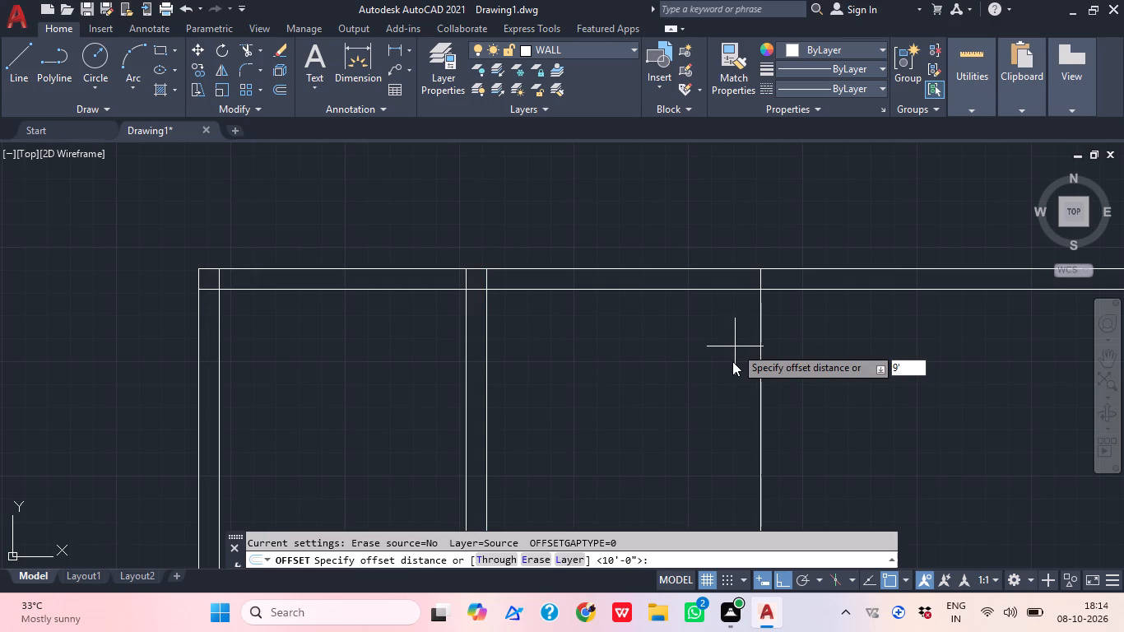
key("BackSpace")
key("shift+quotedbl")
key("Return")
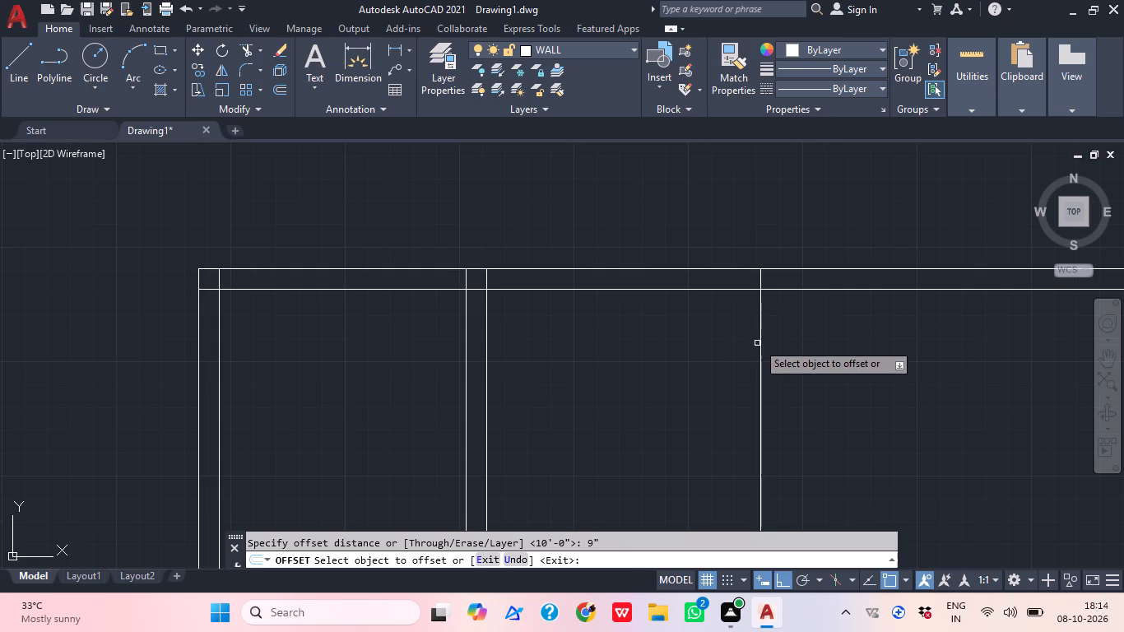
left_click(760, 318)
left_click(815, 324)
scroll(797, 333, "down", 1)
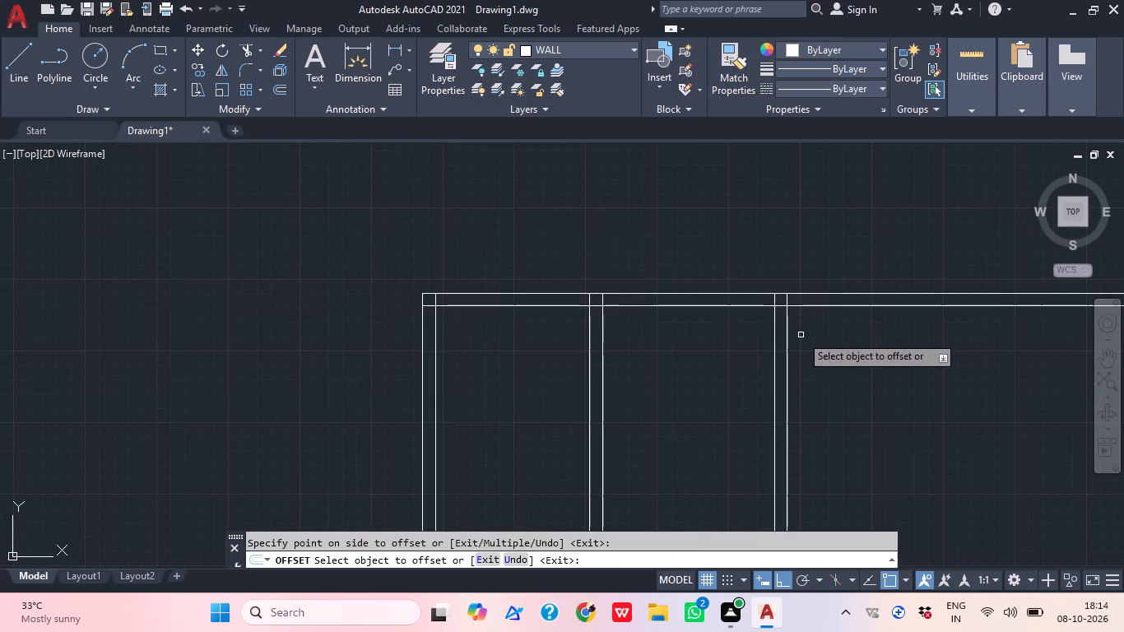
key("Escape")
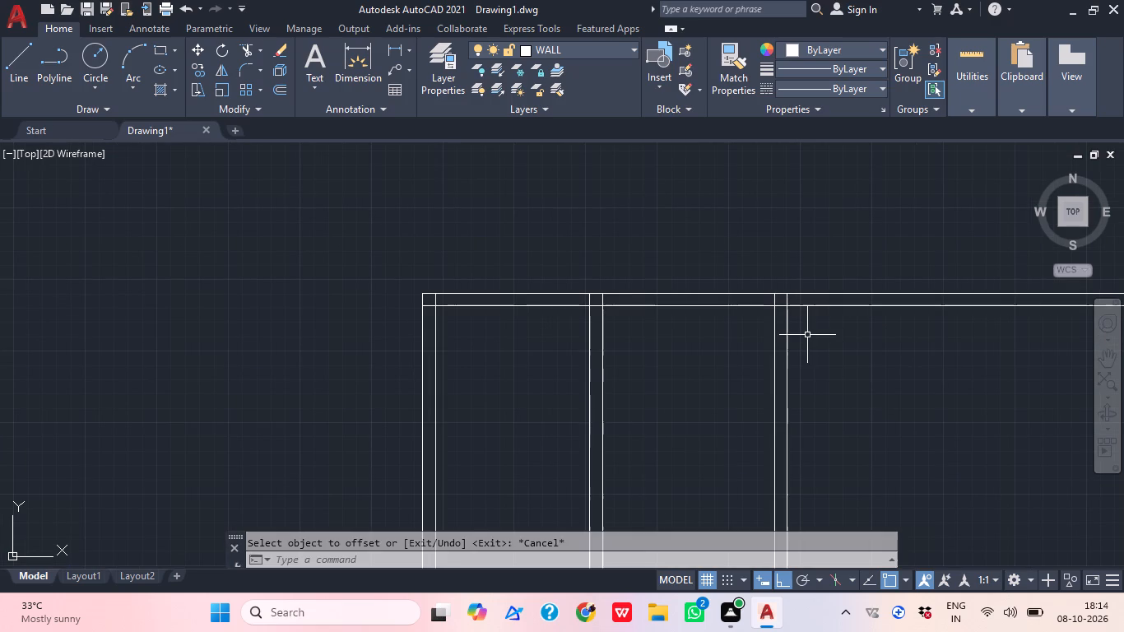
Trim both top wall lines where they extend beyond the right outer wall.
type("TR")
key("space")
left_click(906, 314)
left_click(885, 271)
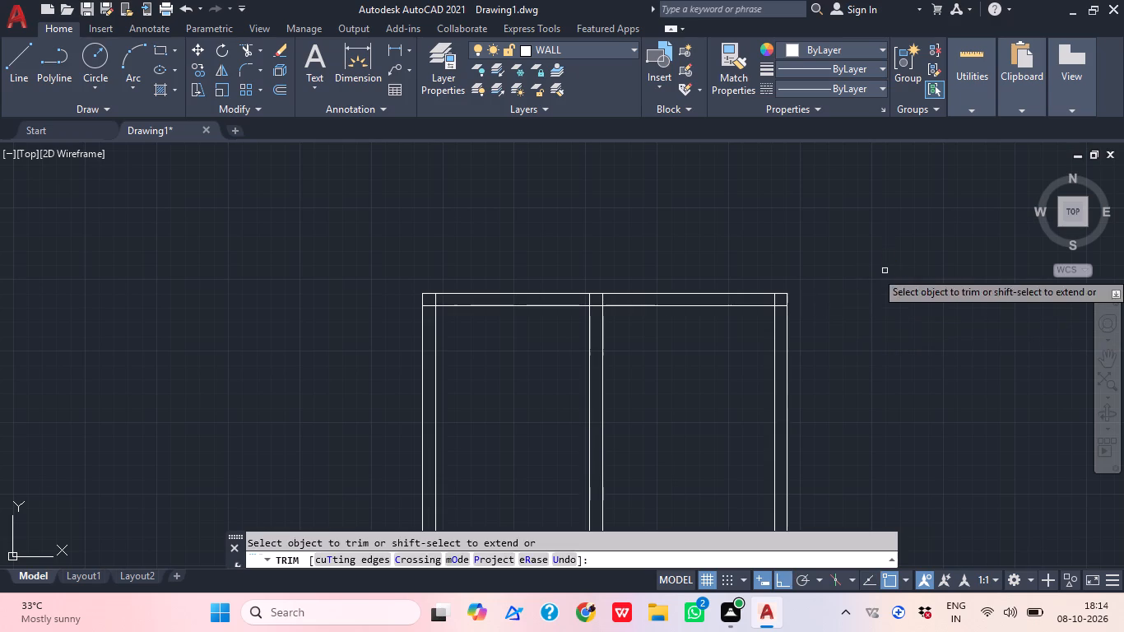
key("Escape")
Offset the top wall's inner line 4' downward.
middle_click_drag(694, 366, 716, 245)
middle_click_drag(676, 356, 677, 411)
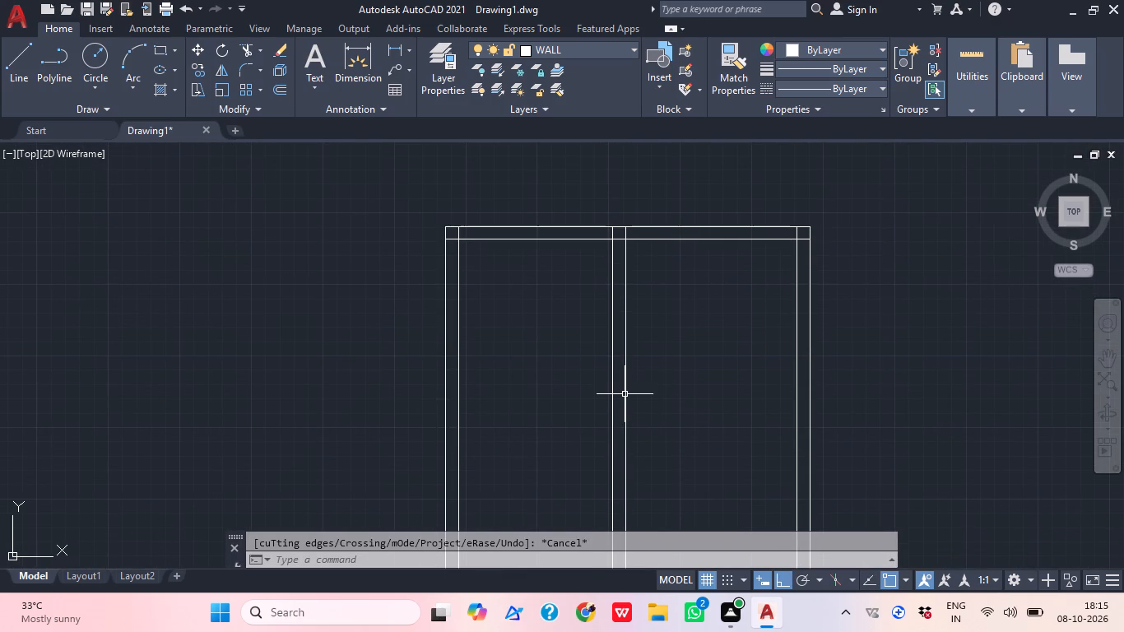
type("O")
key("space")
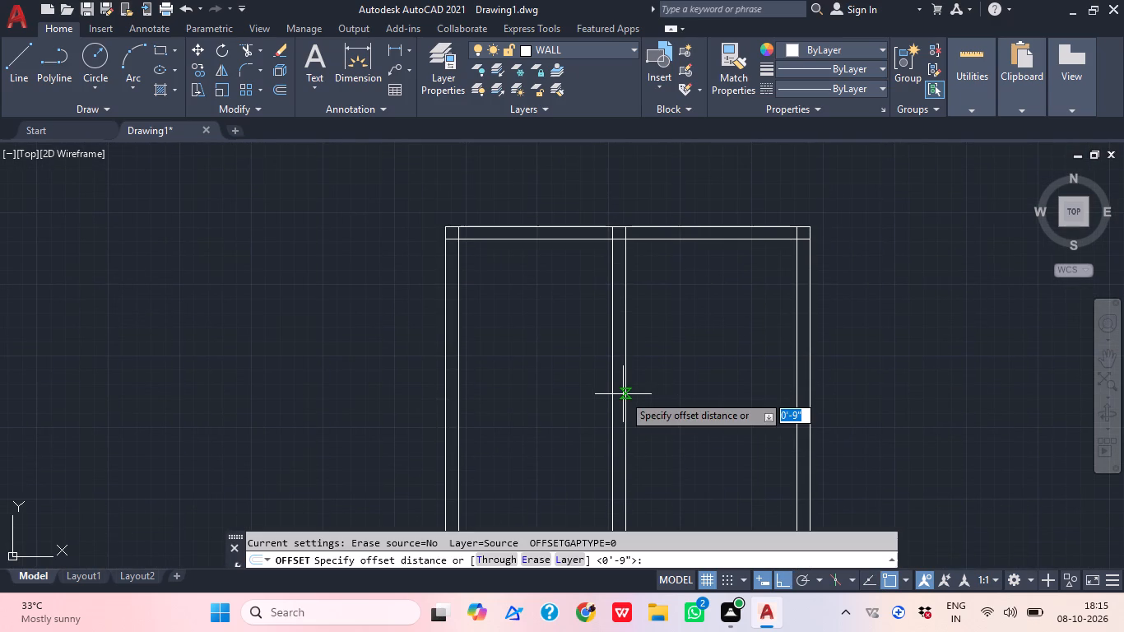
type("4'")
key("Return")
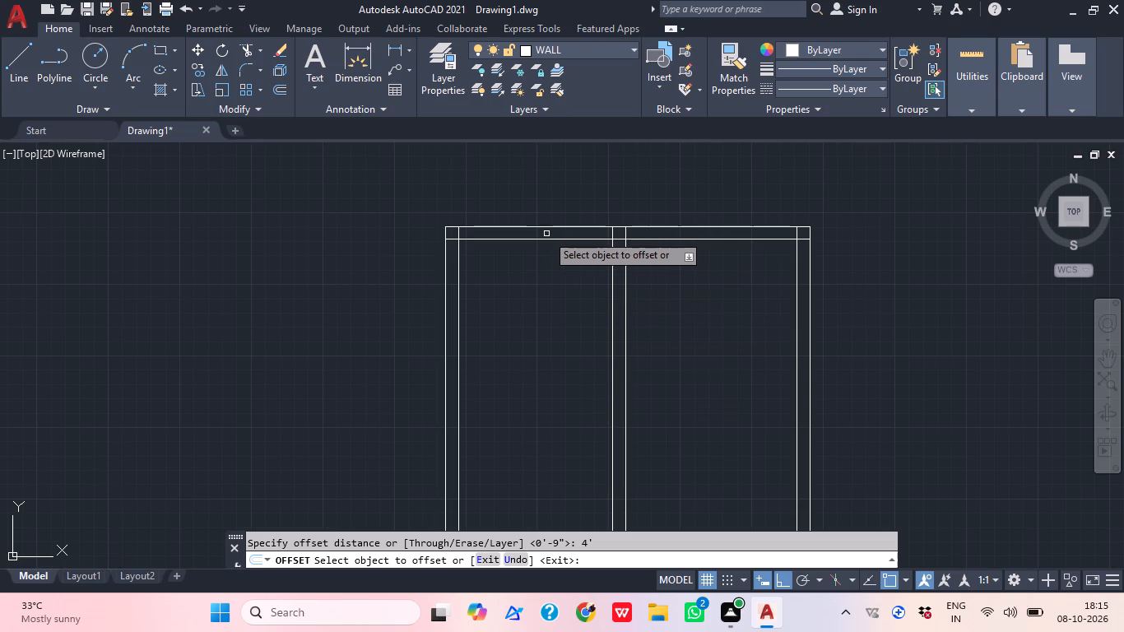
left_click(546, 243)
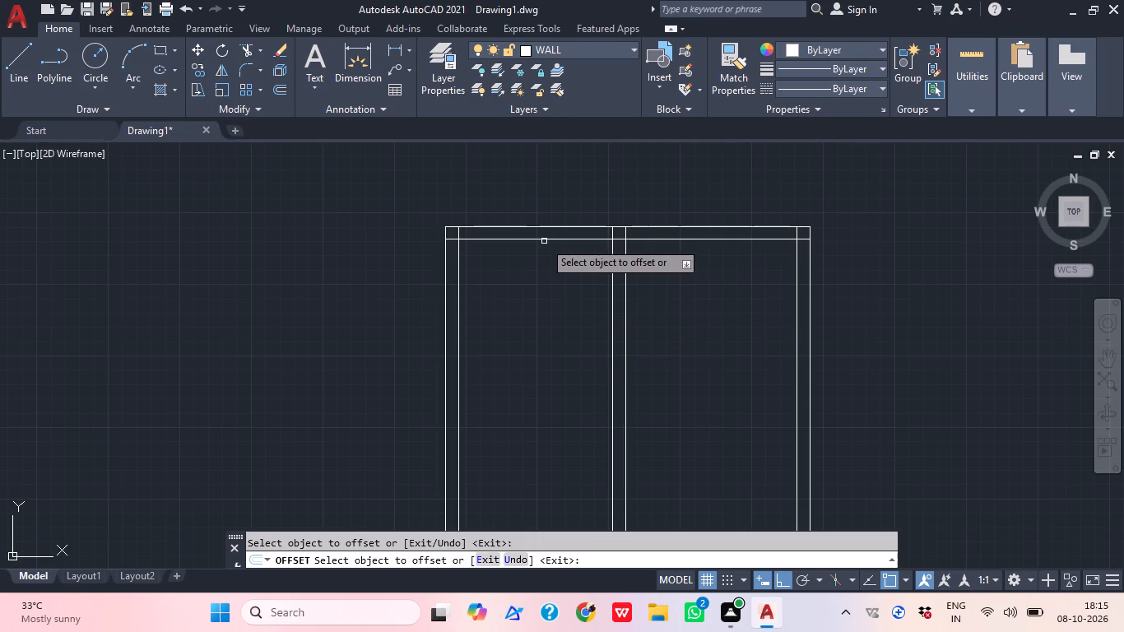
left_click(544, 241)
left_click(544, 319)
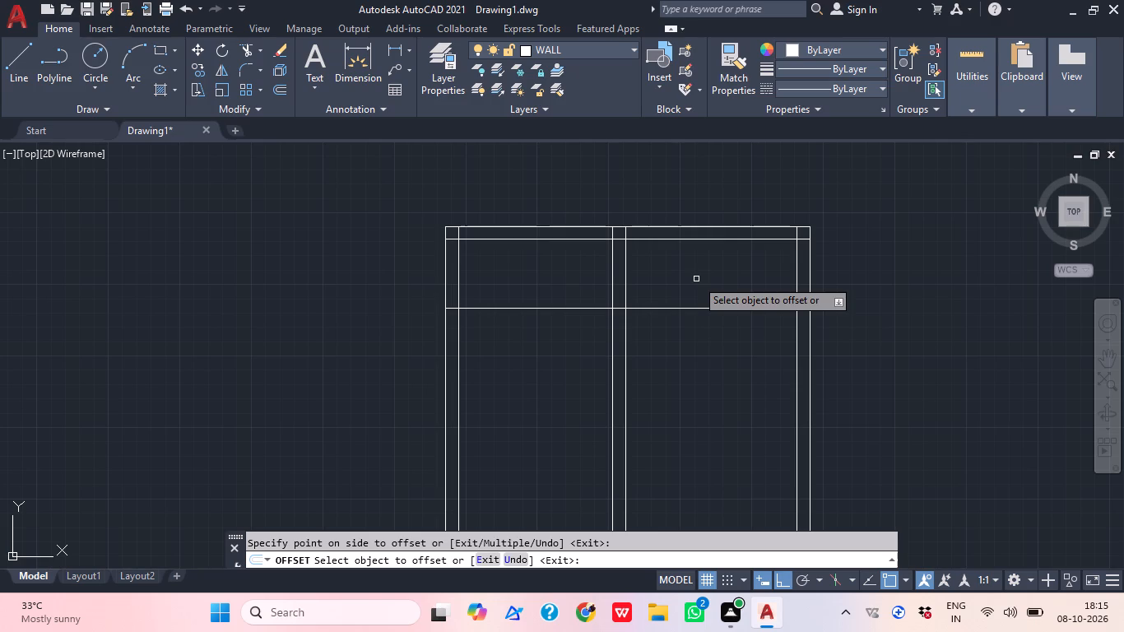
key("space")
Offset the horizontal line below the top wall 9" downward to form the left room's partition wall.
key("space")
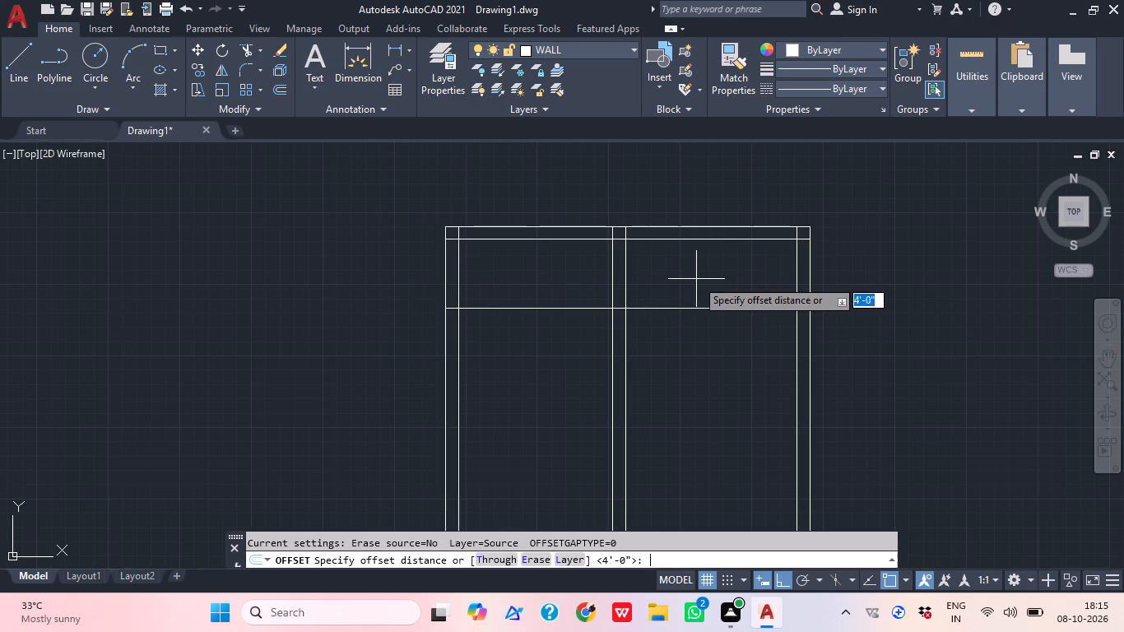
key("9")
key("shift+quotedbl")
key("Return")
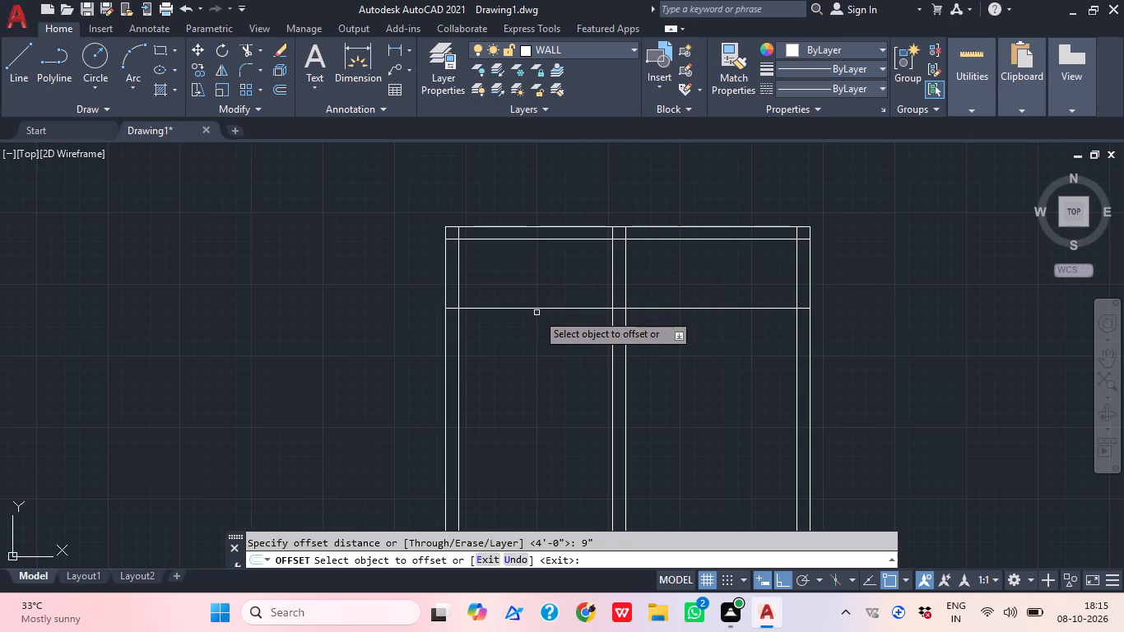
left_click(536, 310)
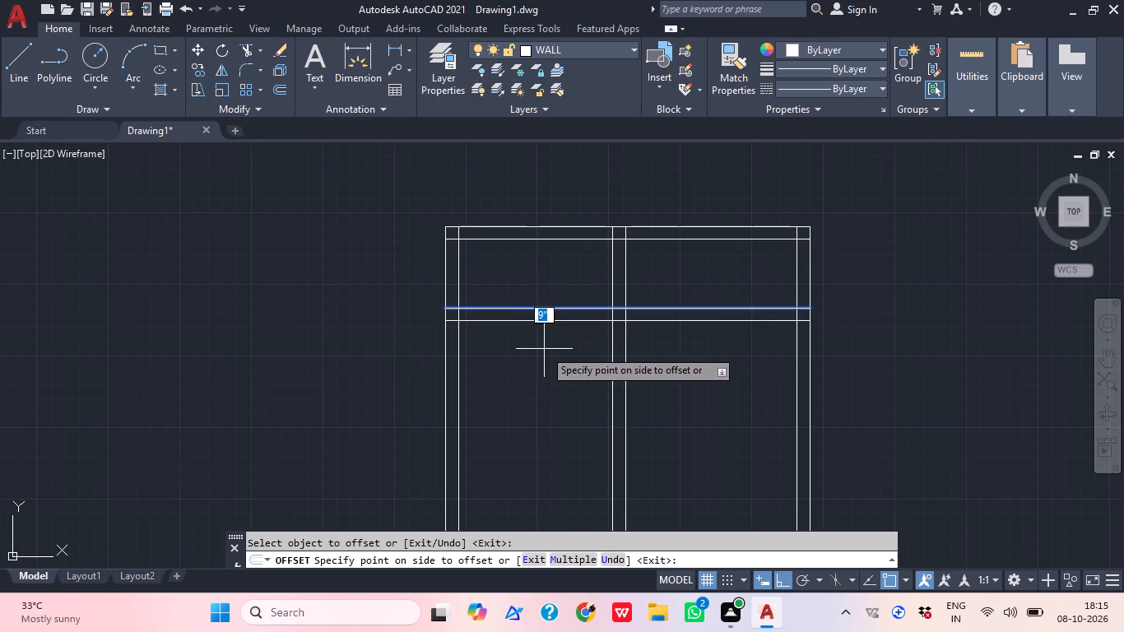
left_click(544, 349)
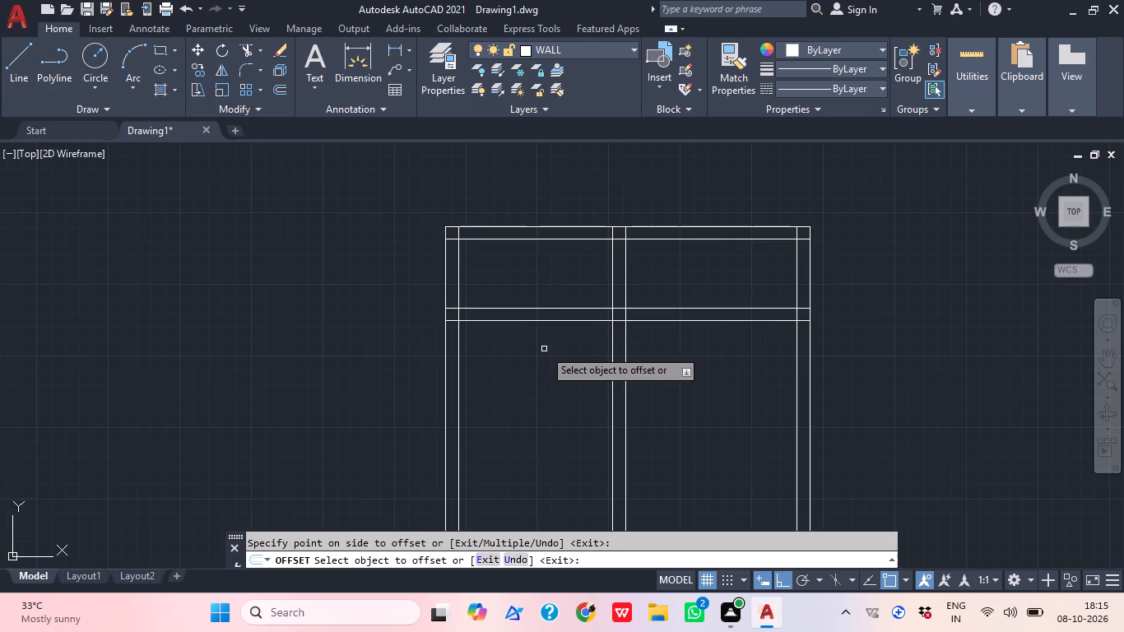
key("Escape")
Trim both partition lines away across the second room and inside the right outer wall, ending them at the middle wall.
type("TR")
key("space")
left_click(770, 326)
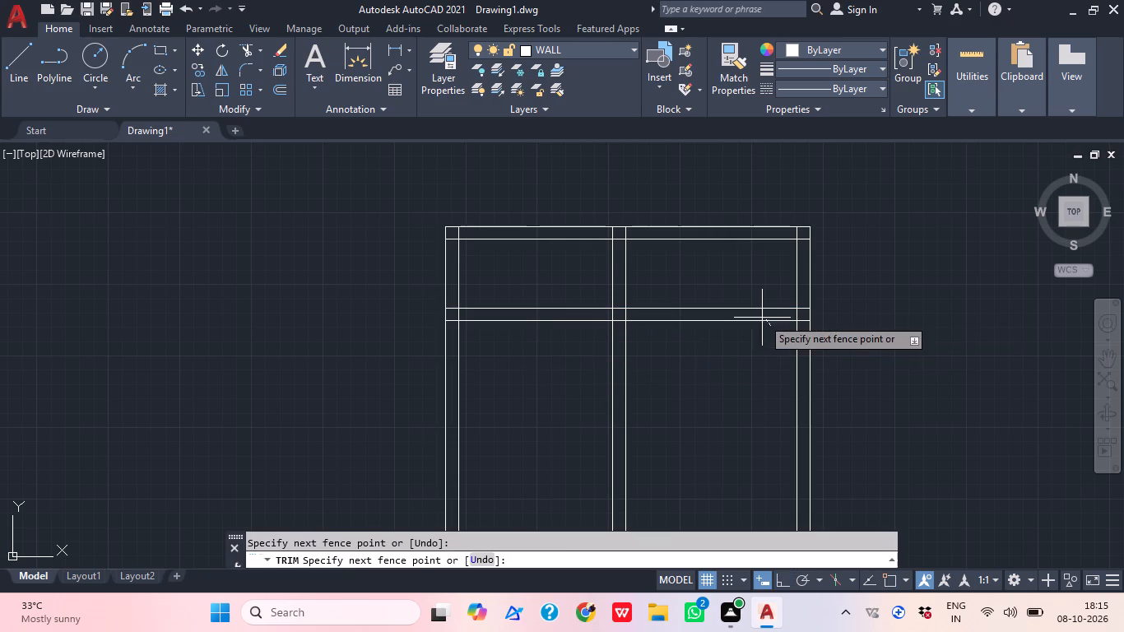
left_click(731, 299)
scroll(811, 321, "up", 3)
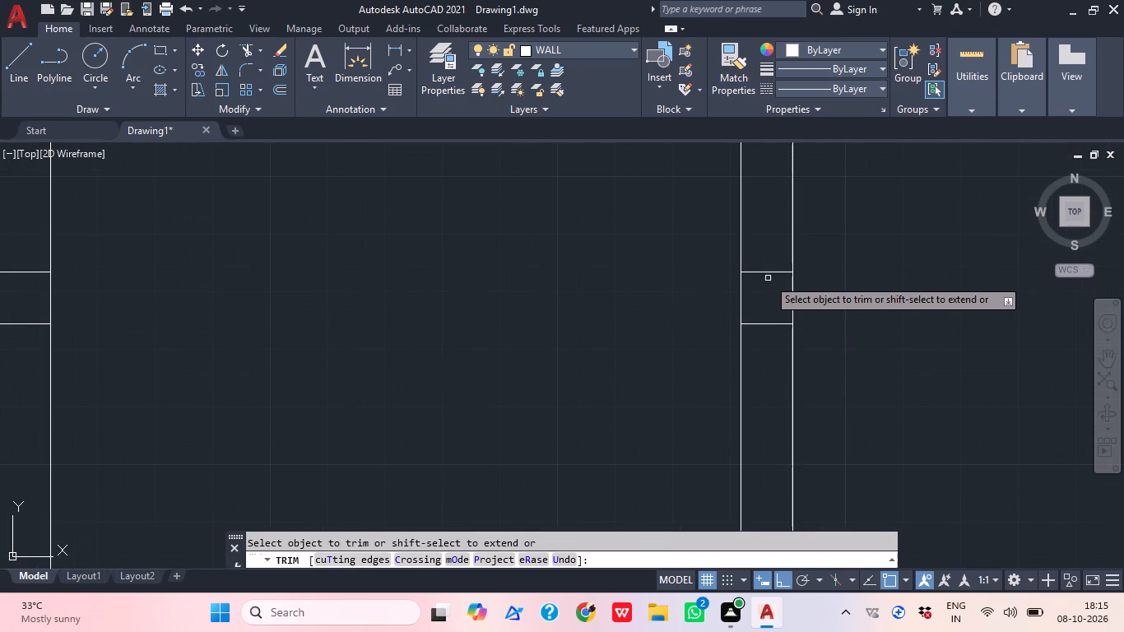
left_click(768, 259)
left_click(769, 352)
key("Escape")
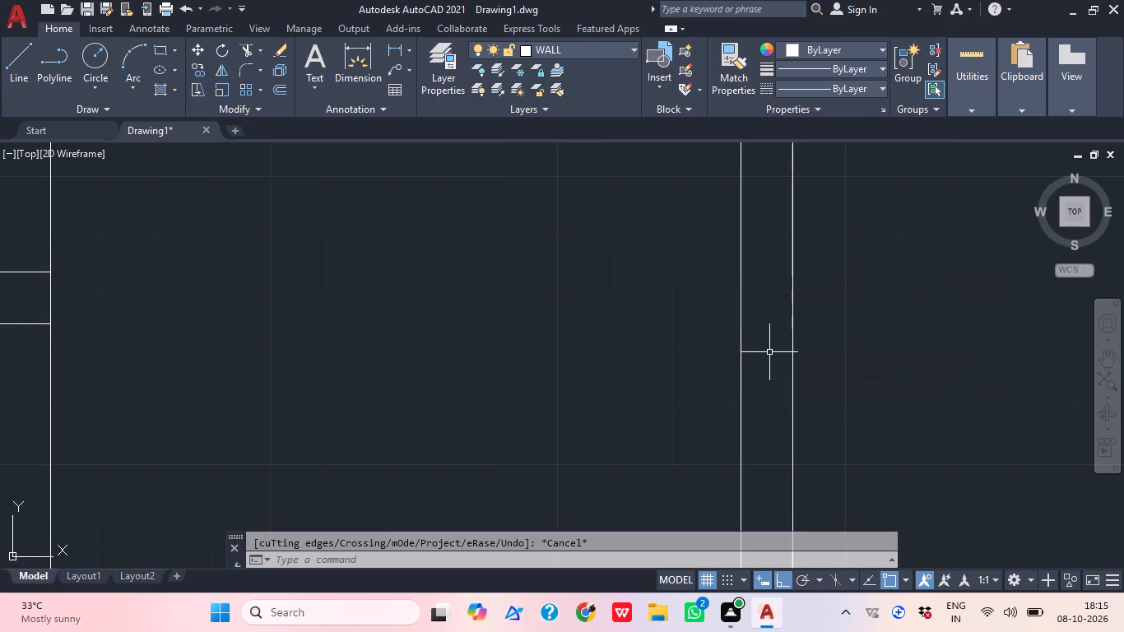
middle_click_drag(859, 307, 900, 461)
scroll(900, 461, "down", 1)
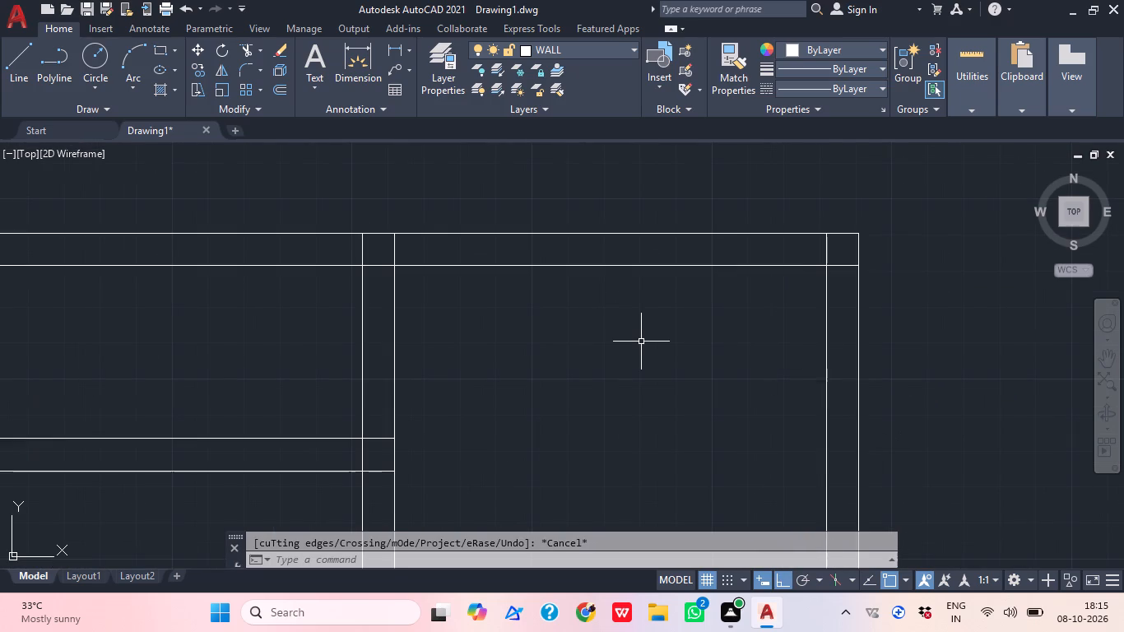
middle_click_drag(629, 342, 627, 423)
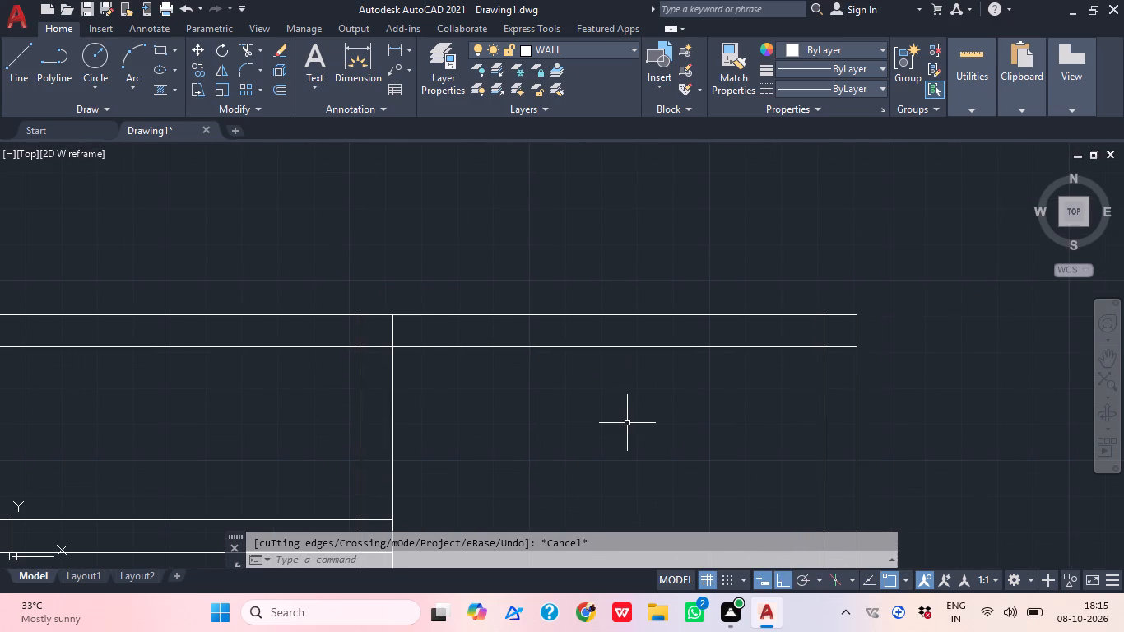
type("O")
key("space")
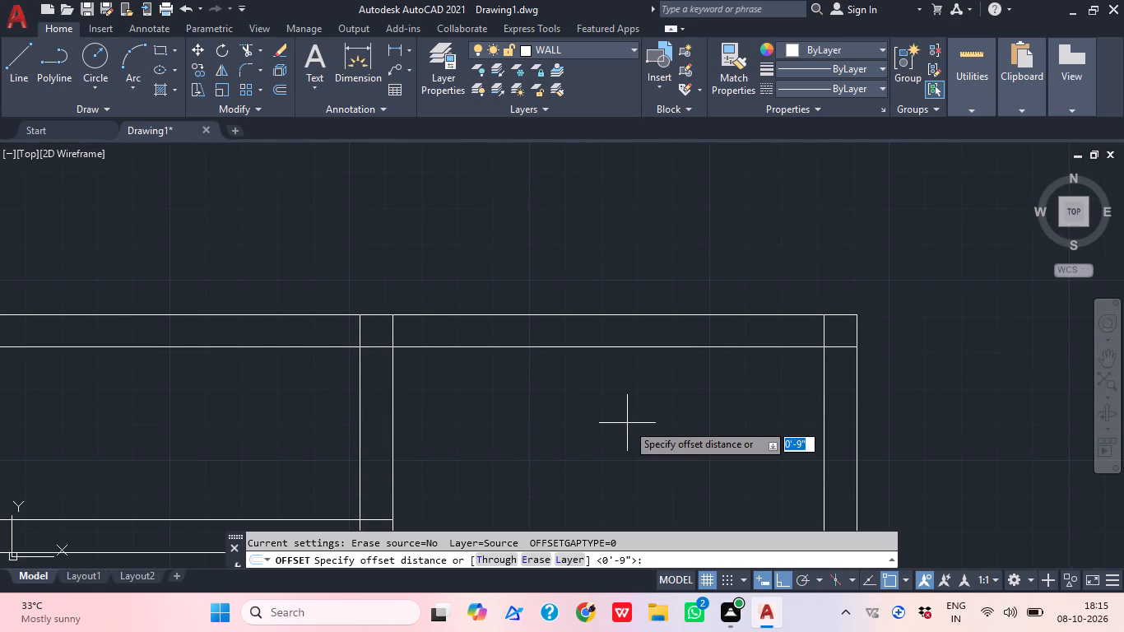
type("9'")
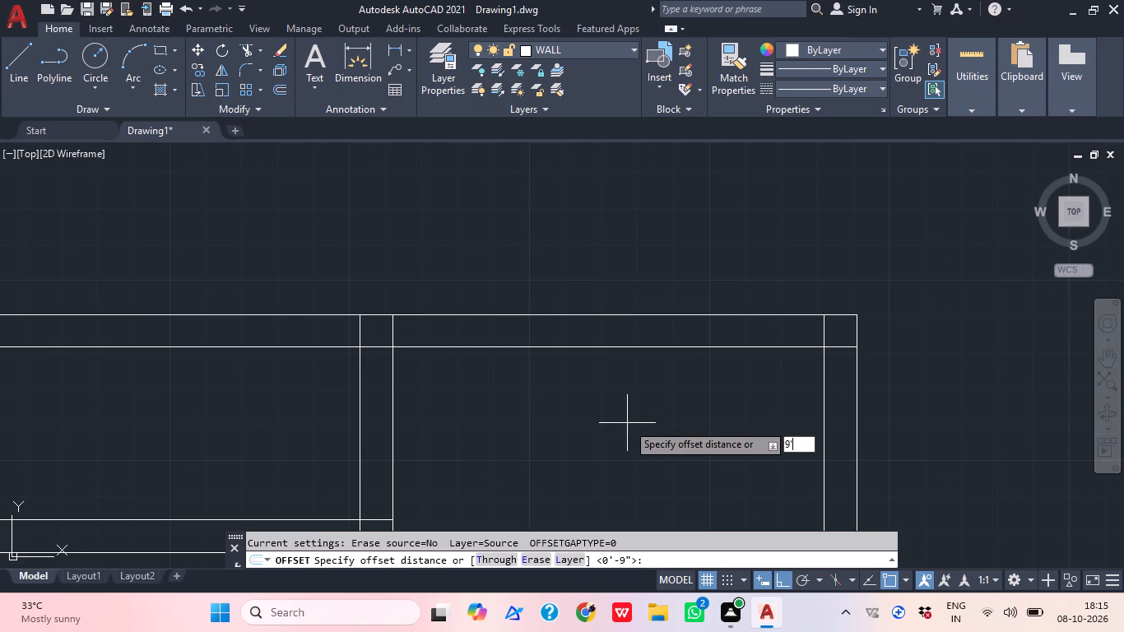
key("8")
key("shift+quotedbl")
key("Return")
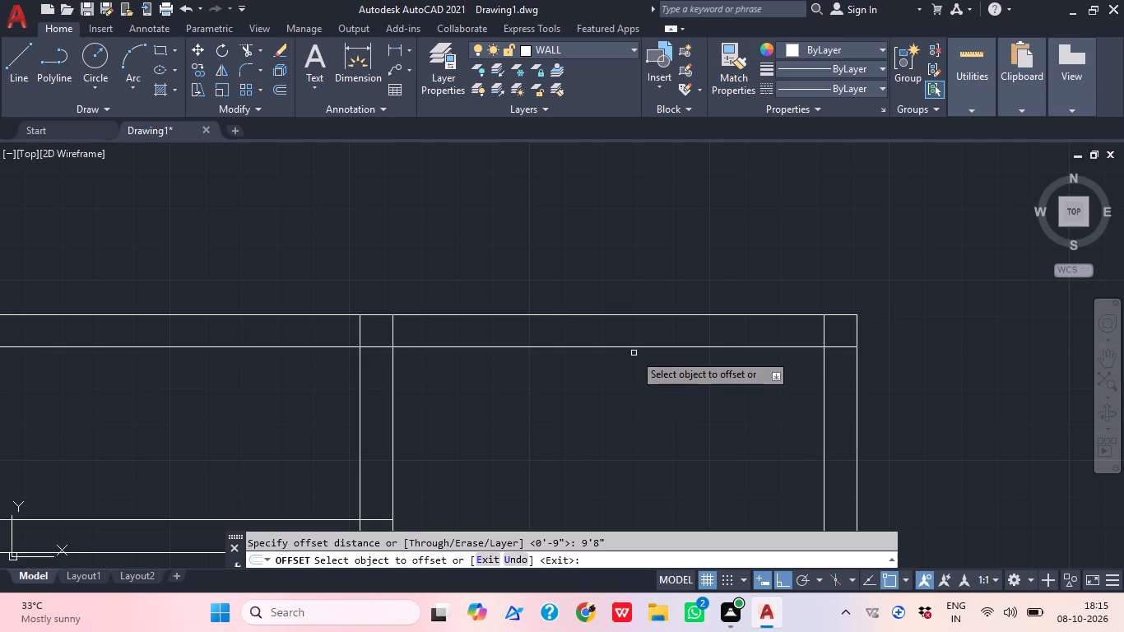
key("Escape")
Trim the overlapping line pieces where the top wall meets the middle wall's right line and at the top-right outer corner.
type("TR")
key("space")
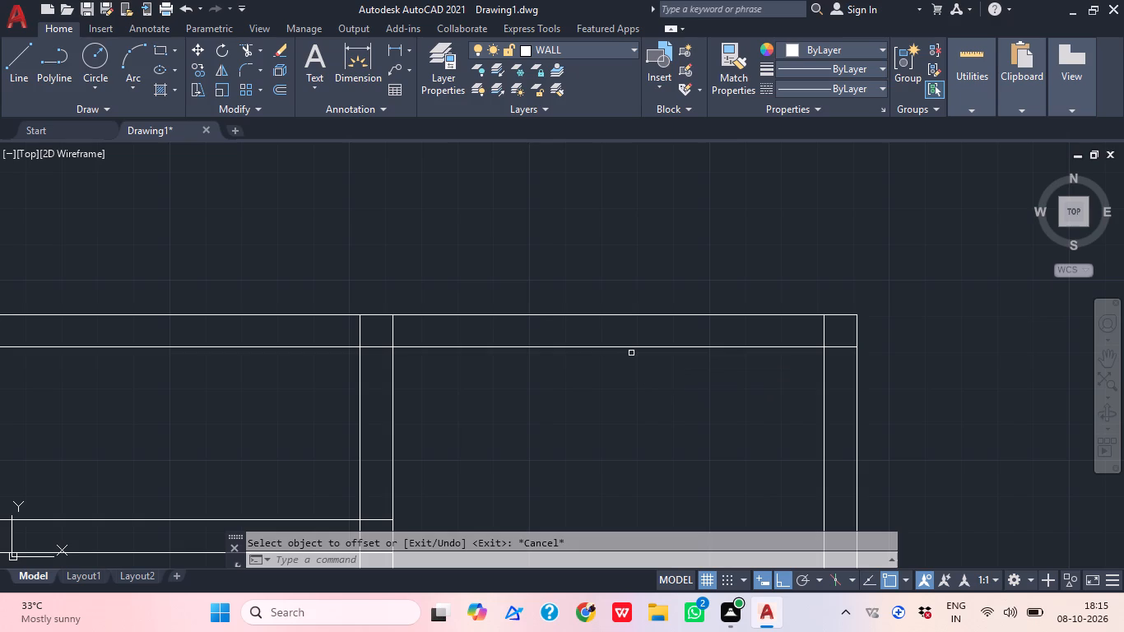
left_click(389, 335)
left_click(371, 349)
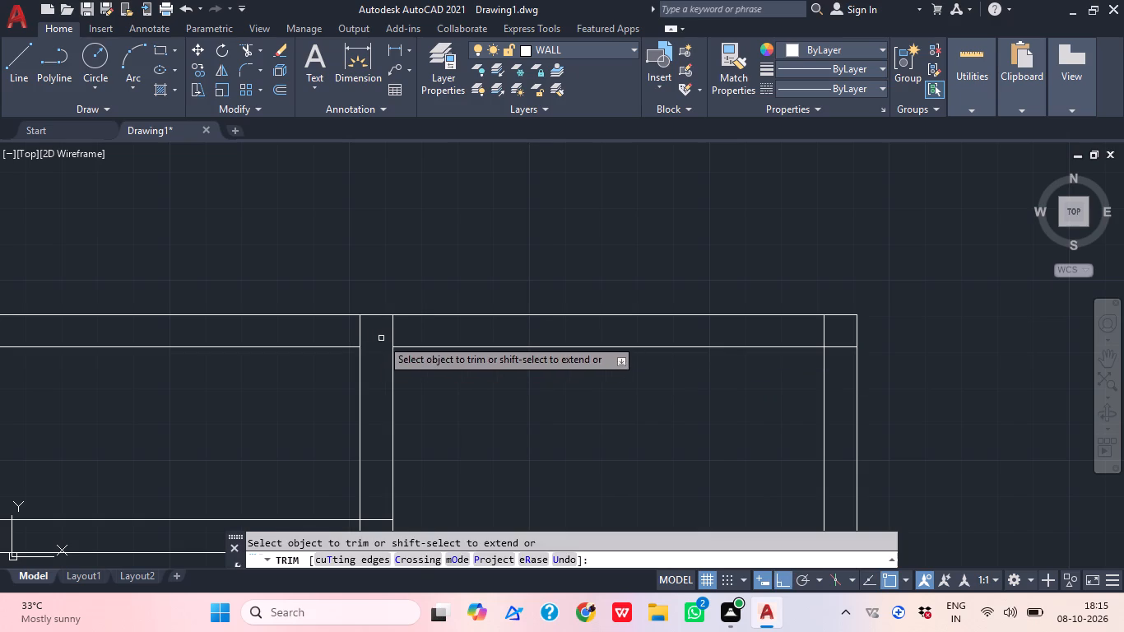
left_click(381, 338)
left_click(420, 334)
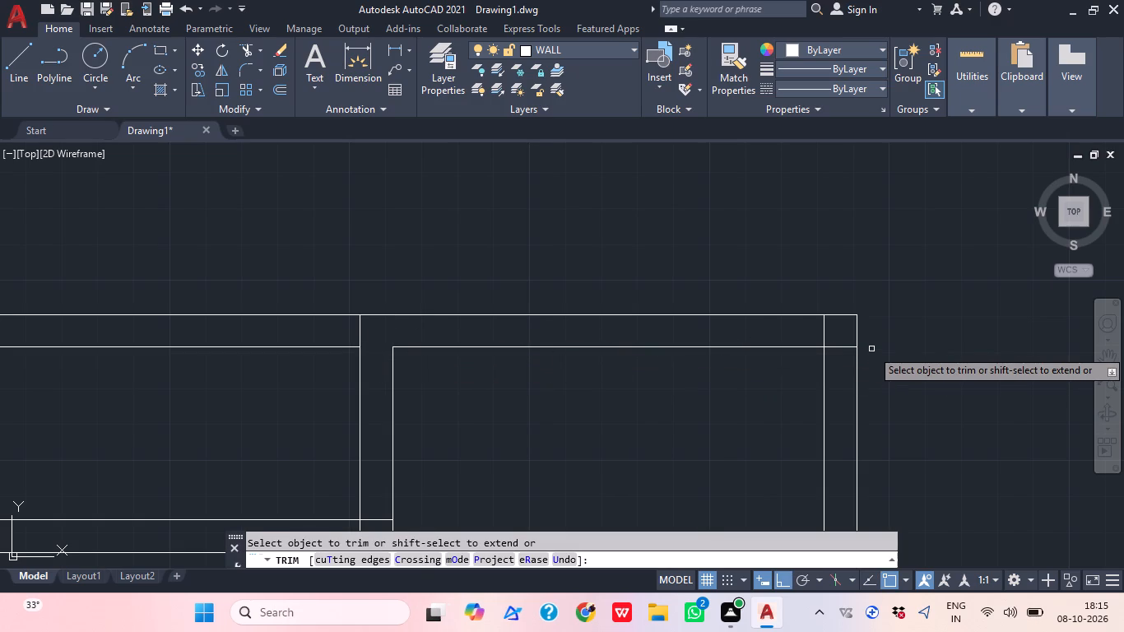
scroll(871, 349, "up", 2)
left_click(755, 314)
left_click(716, 310)
left_click(786, 325)
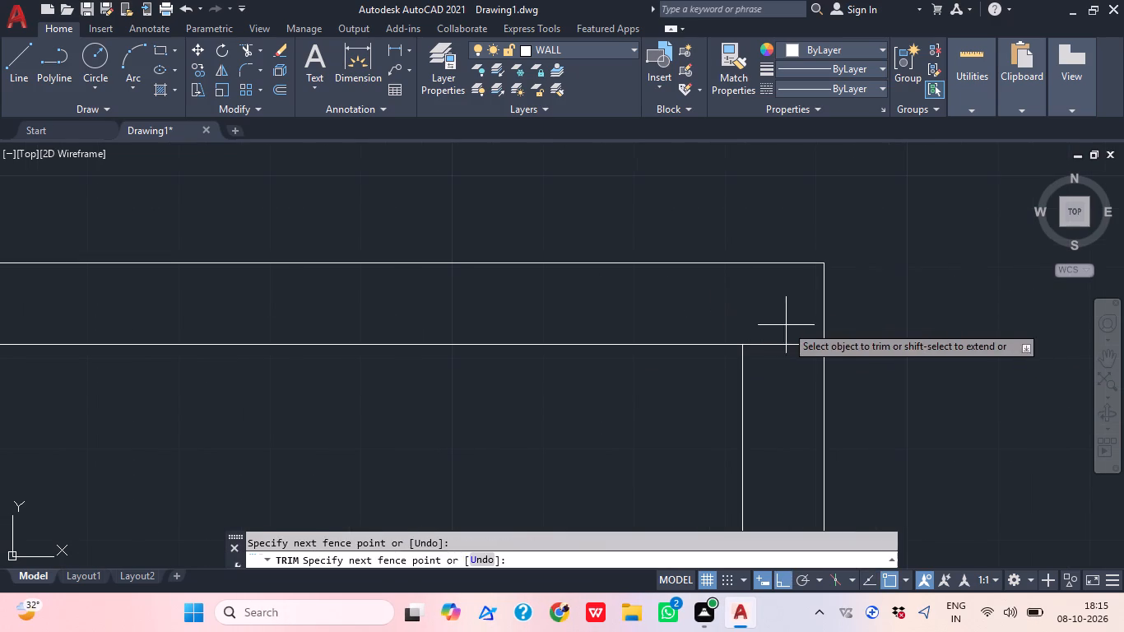
left_click(792, 356)
scroll(824, 322, "down", 2)
middle_click_drag(659, 423, 671, 401)
key("Escape")
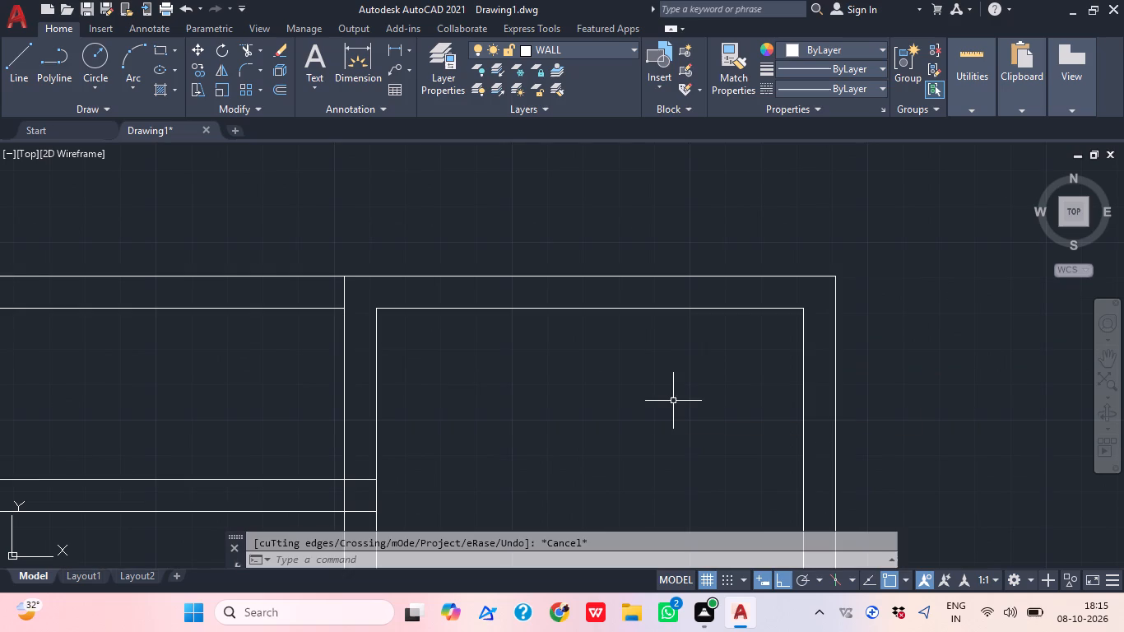
Offset the right room's inner top wall line 9'8" downward to set the room's depth.
type("O 9'")
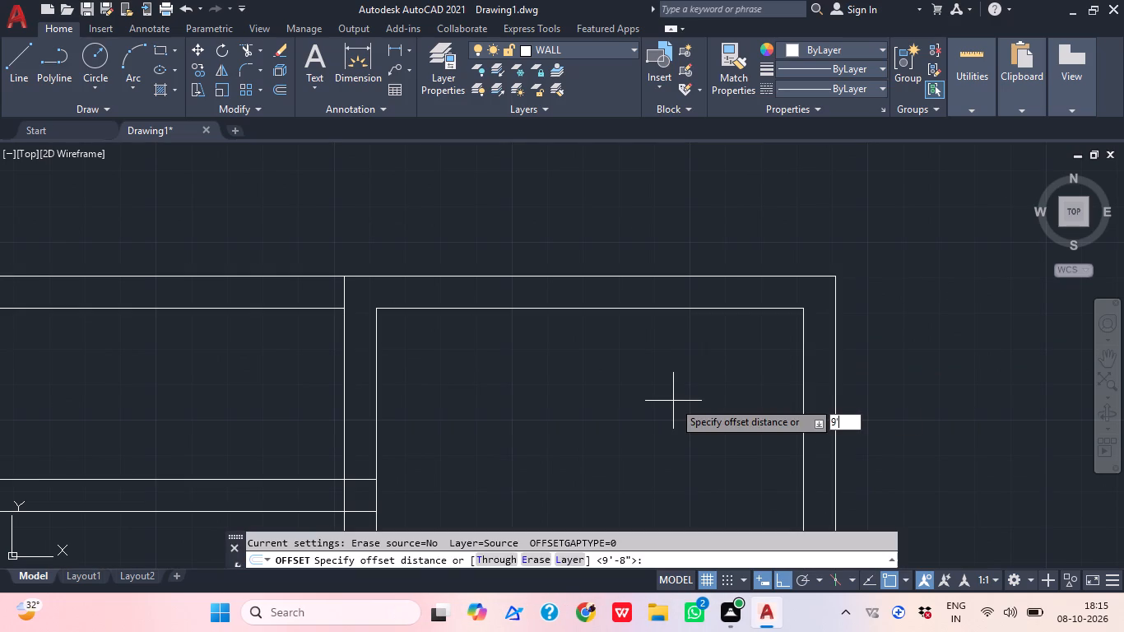
type("8\"")
key("Return")
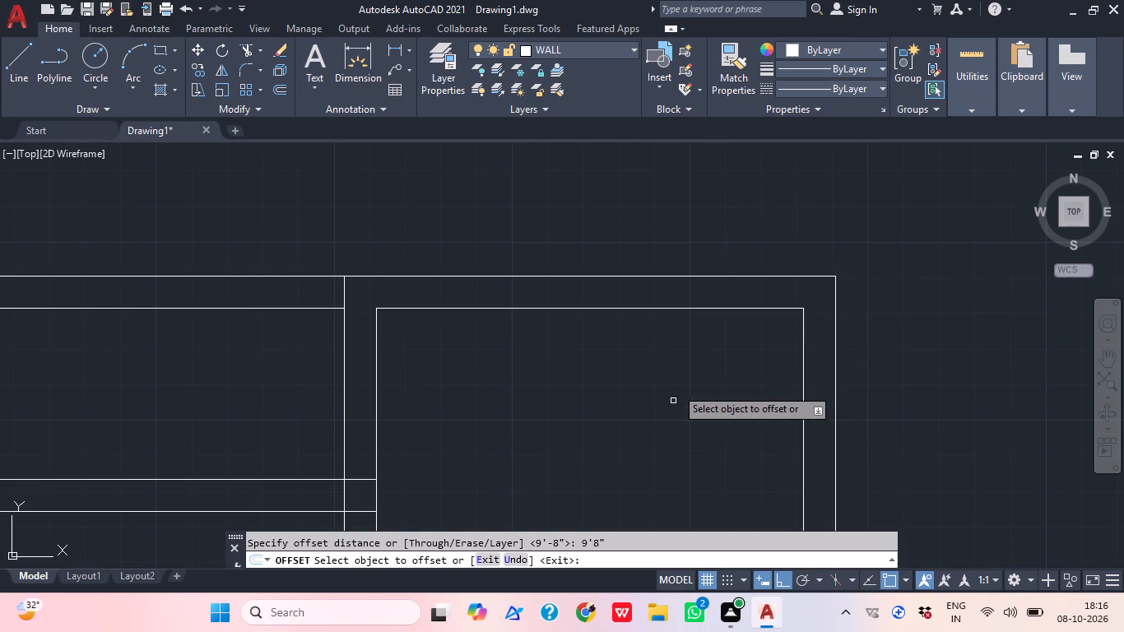
left_click(660, 306)
scroll(815, 249, "down", 5)
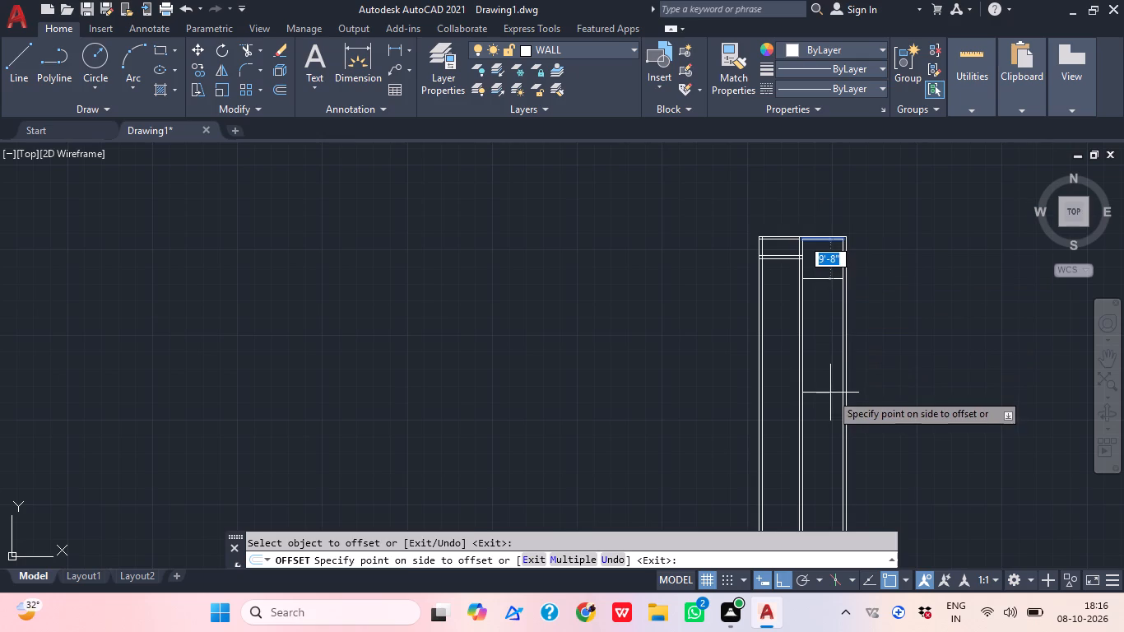
left_click(830, 393)
scroll(804, 276, "up", 1)
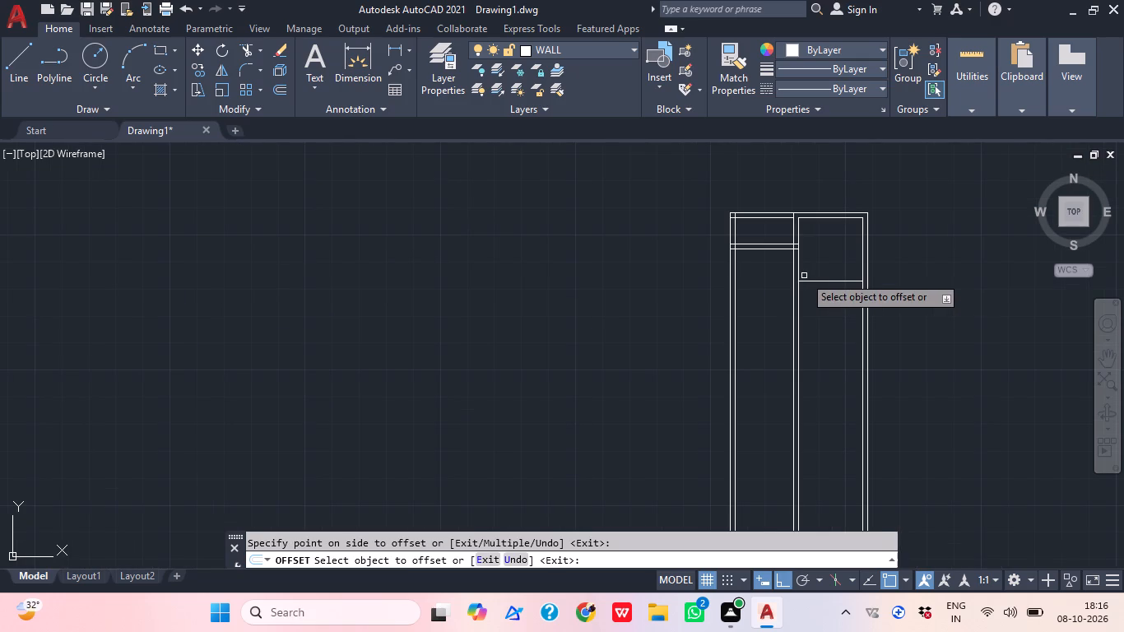
key("space")
Offset the right room's bottom line 9" downward to form its lower wall.
key("space")
type("9\"")
key("Return")
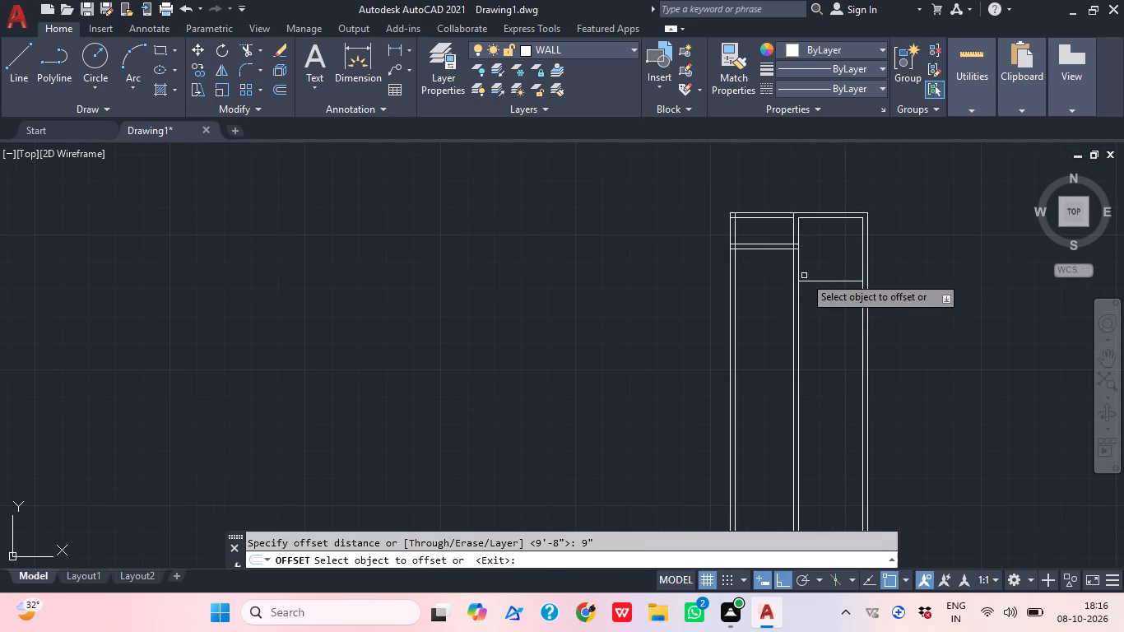
scroll(804, 276, "up", 1)
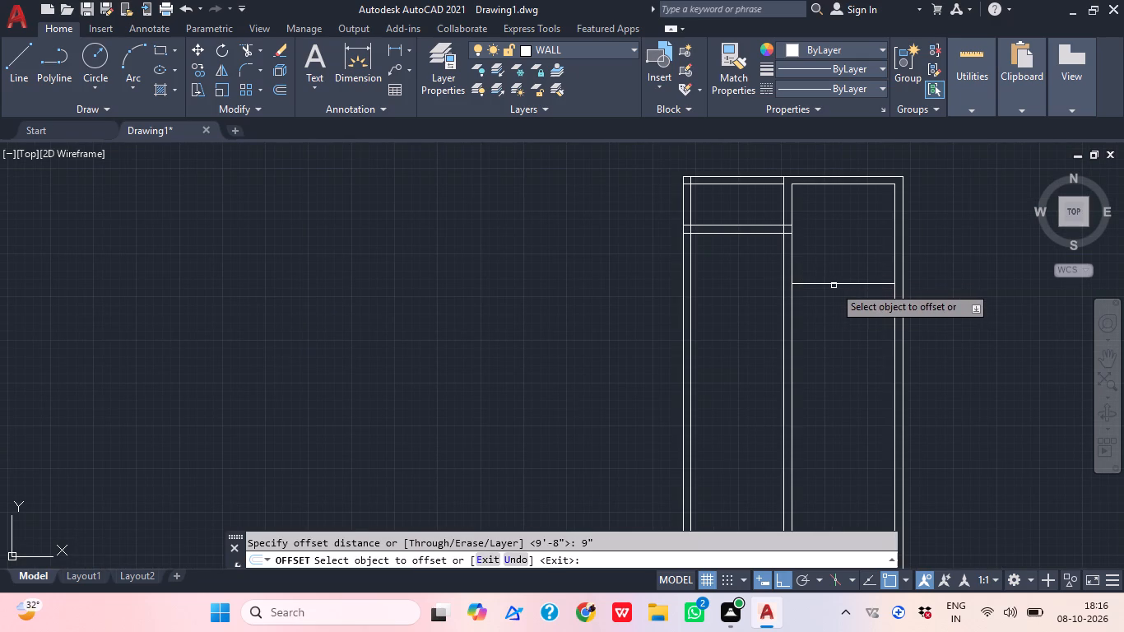
left_click(832, 286)
left_click(835, 317)
scroll(848, 288, "up", 2)
middle_click_drag(838, 303, 715, 433)
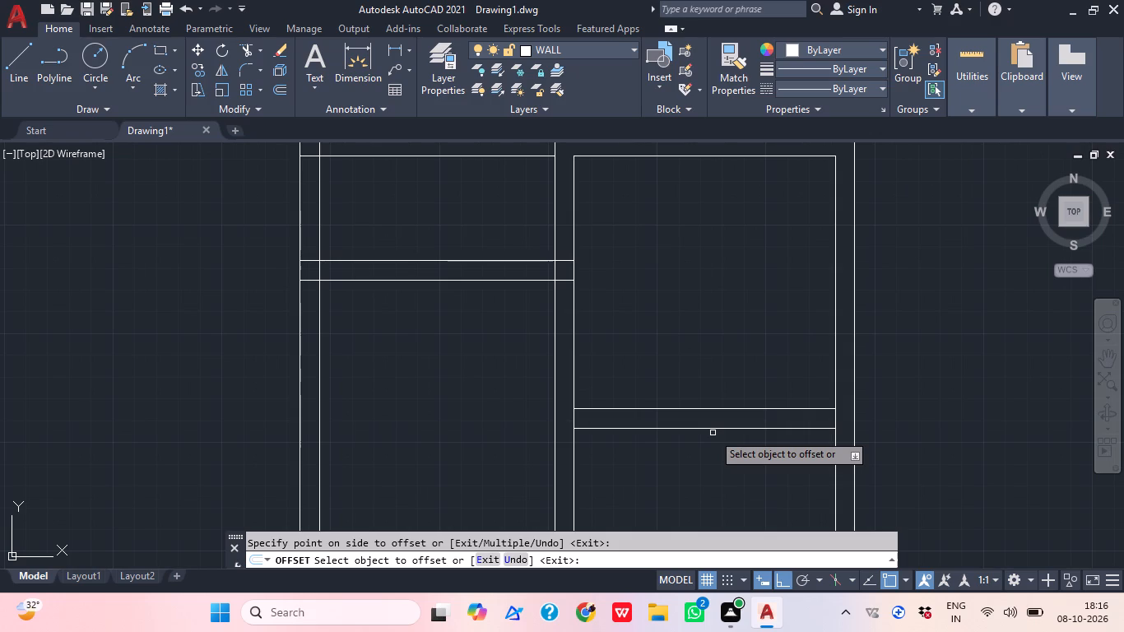
key("Escape")
Extend both lines of the right room's lower wall through the middle wall to the left outer wall's outer line.
type("EX")
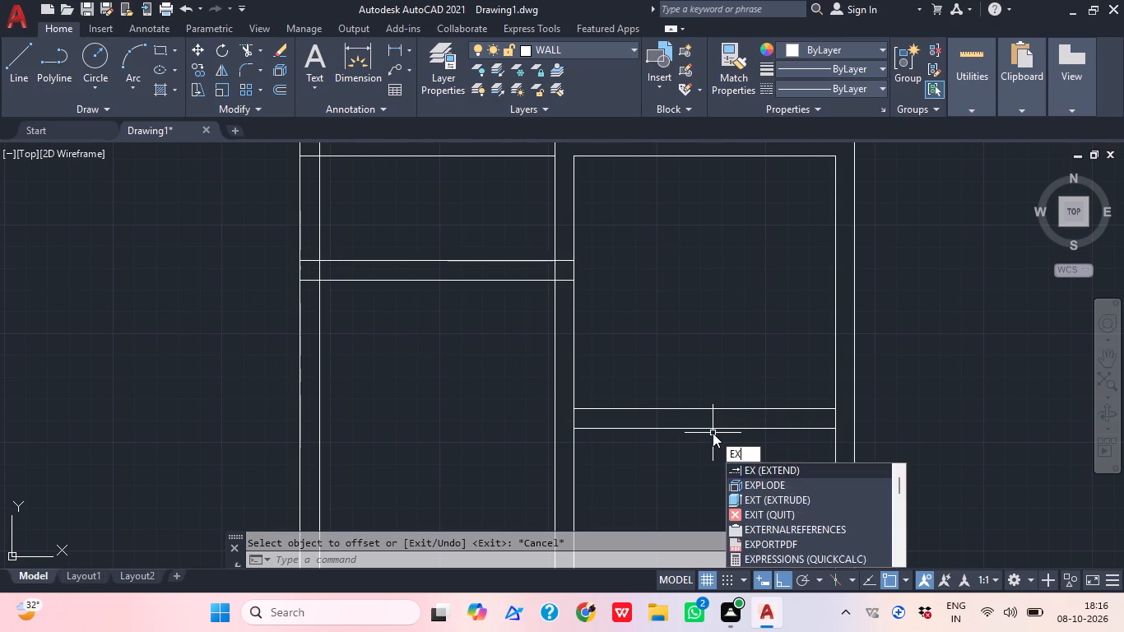
key("space")
left_click(713, 402)
left_click(601, 472)
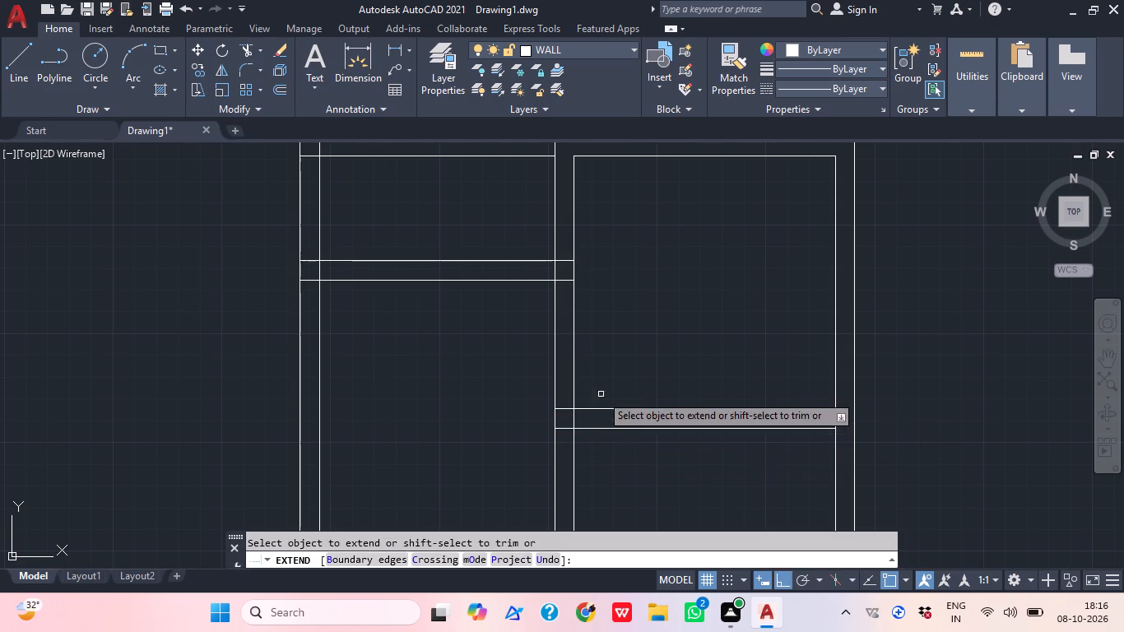
left_click(601, 394)
left_click(607, 444)
left_click(453, 388)
left_click(358, 459)
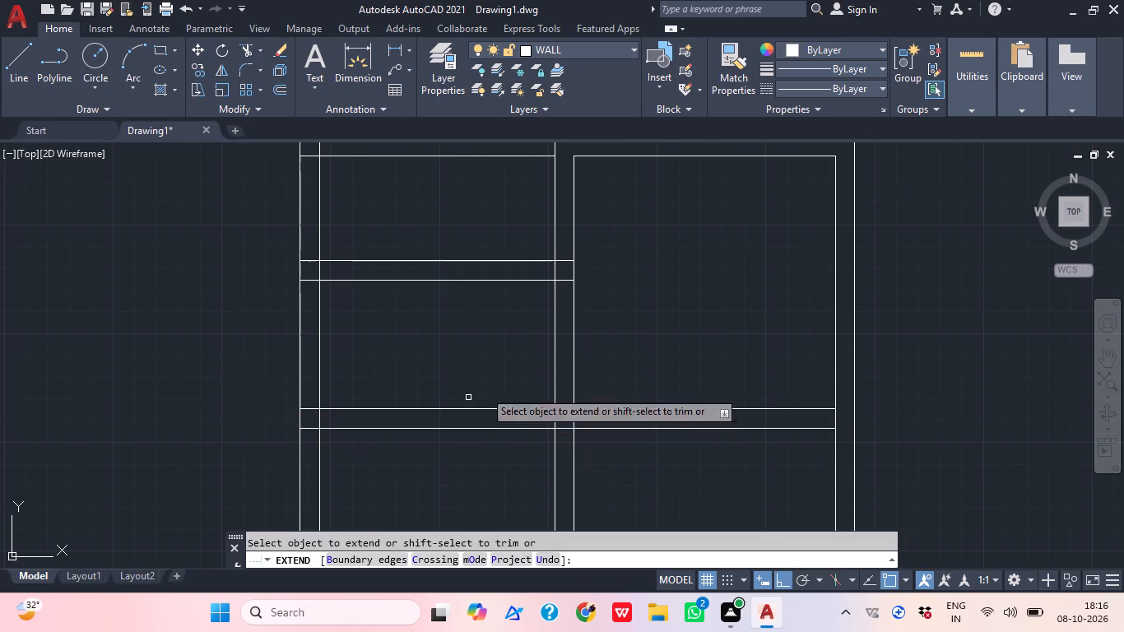
key("Escape")
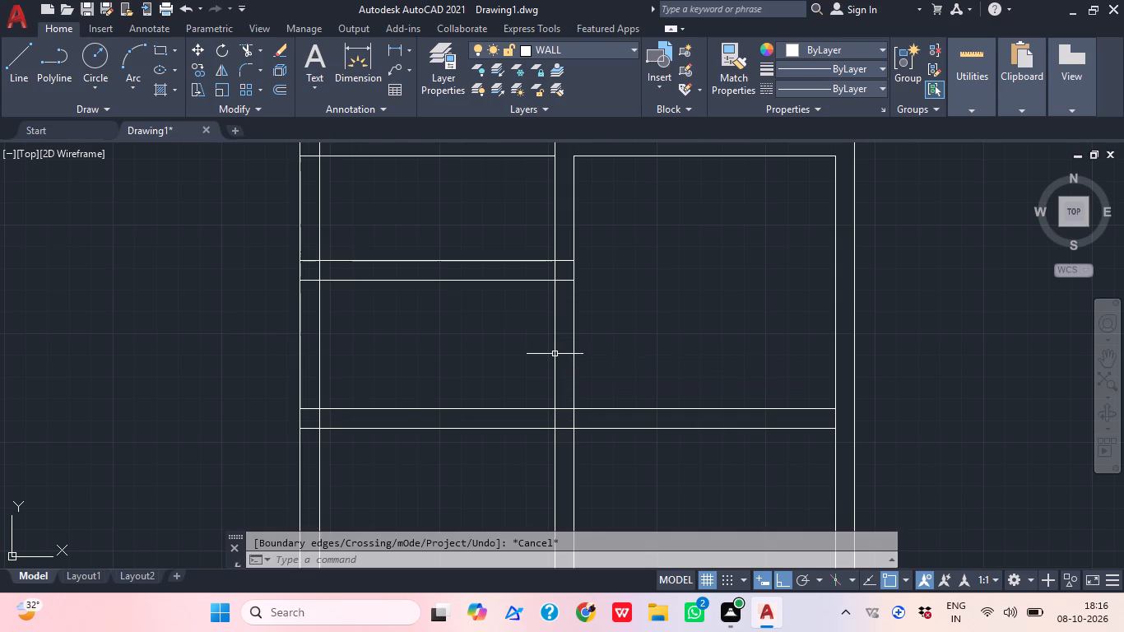
Trim the overlapping lines where the left room's upper partition meets the middle wall to open the junction.
scroll(557, 354, "down", 1)
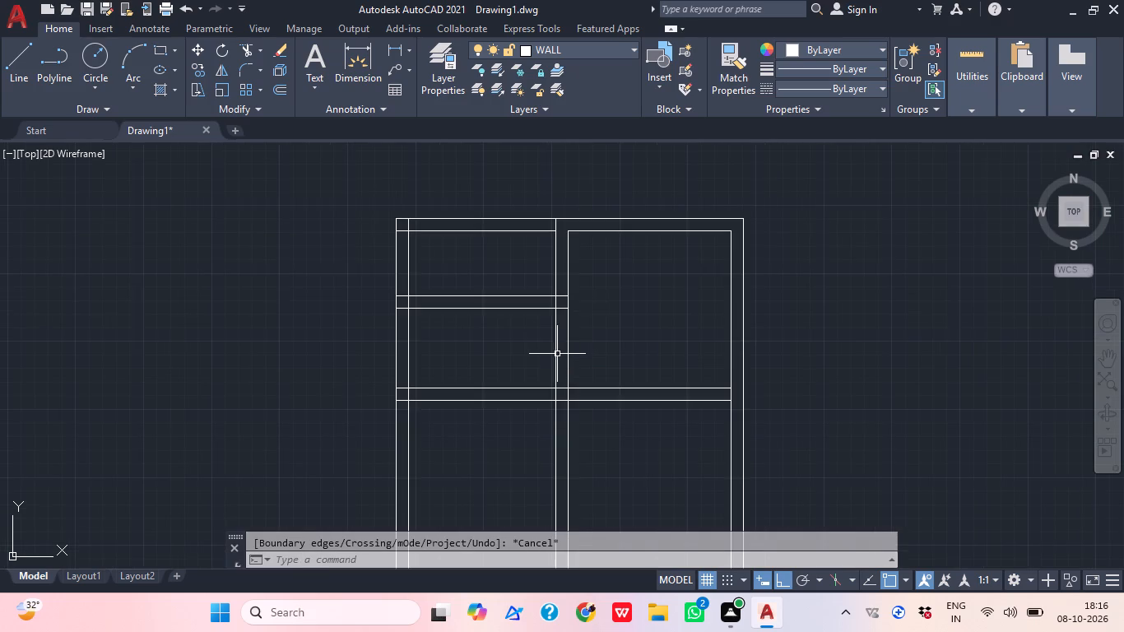
middle_click(557, 354)
scroll(615, 344, "down", 1)
middle_click_drag(615, 344, 583, 300)
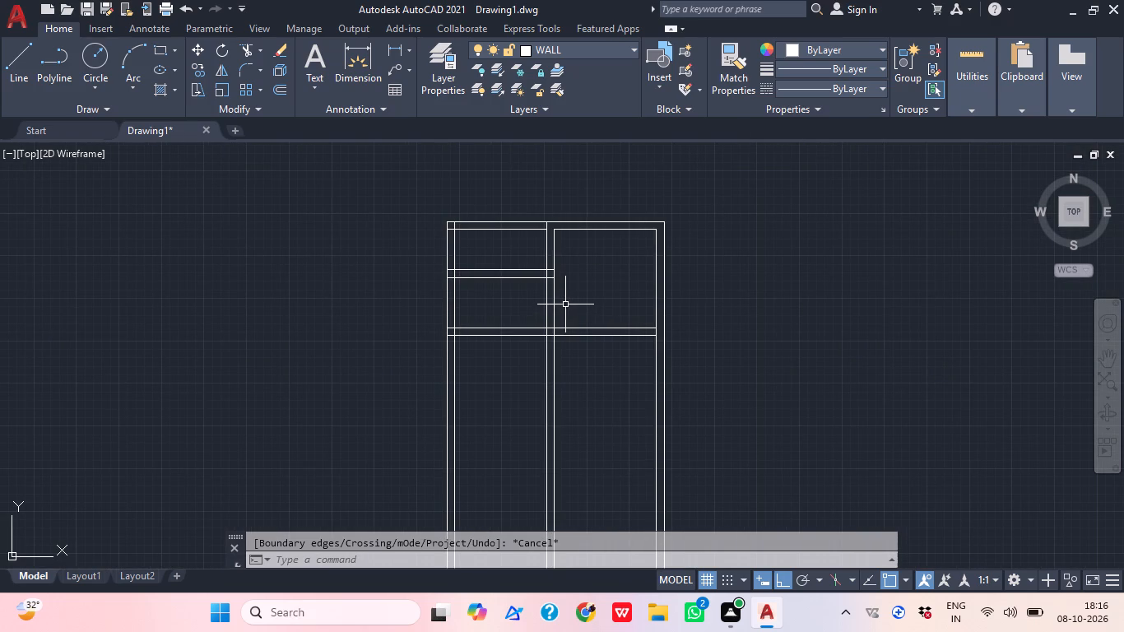
type("TR")
key("space")
scroll(533, 239, "up", 5)
left_click(559, 391)
left_click(526, 468)
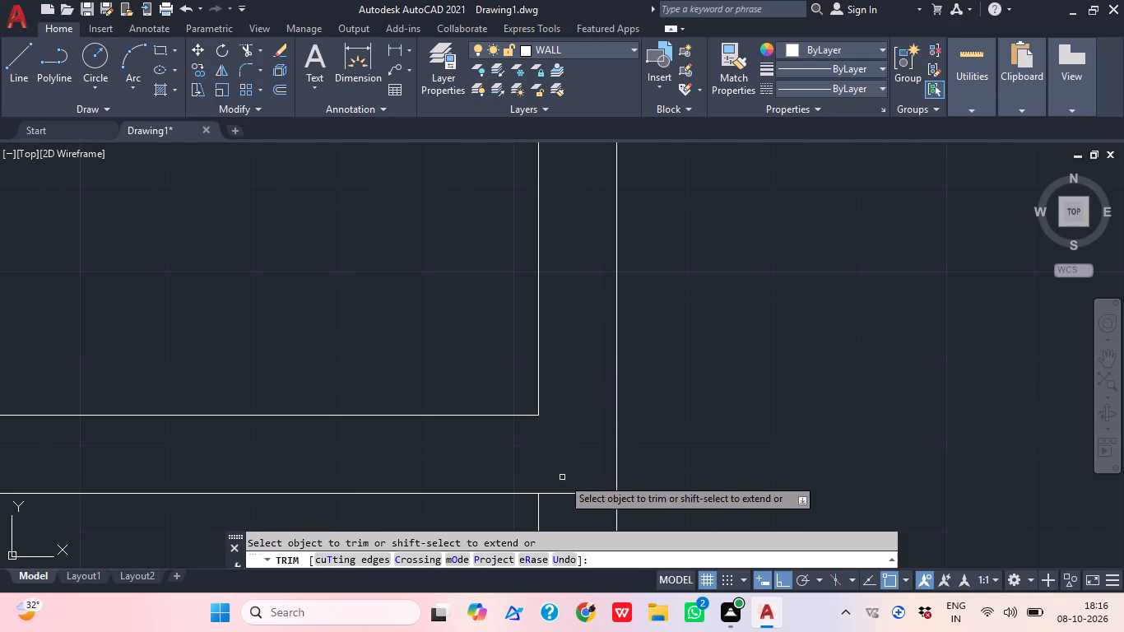
left_click(562, 477)
left_click(595, 523)
Trim the overlapping lines where the left rooms' partition meets the left outer wall to open the junction.
scroll(598, 410, "down", 4)
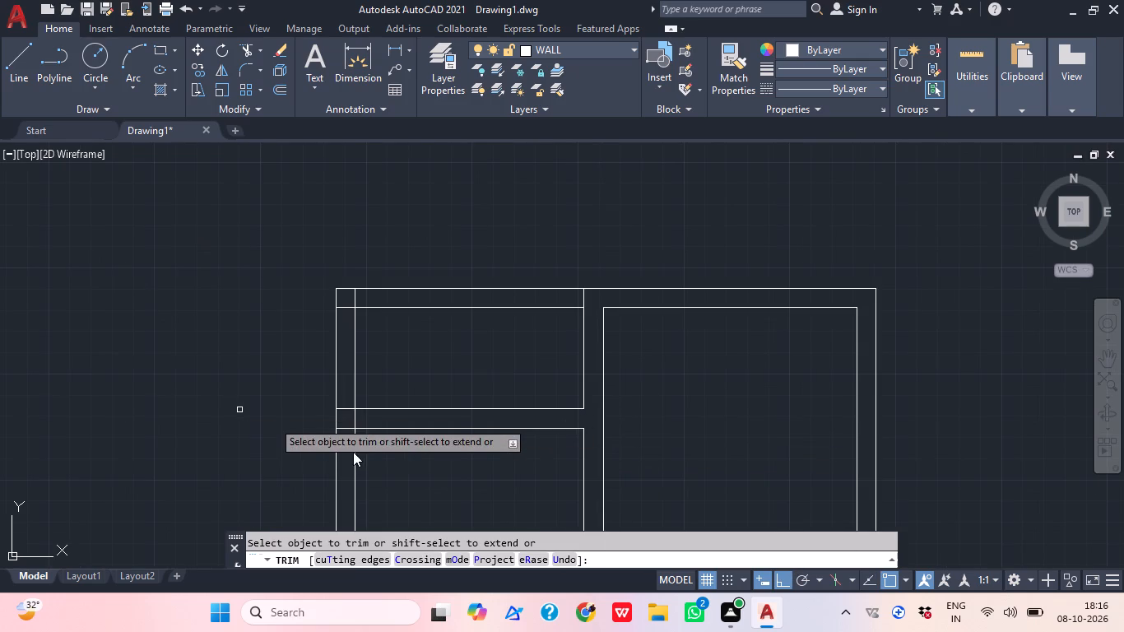
scroll(282, 405, "up", 2)
left_click(427, 402)
left_click(463, 443)
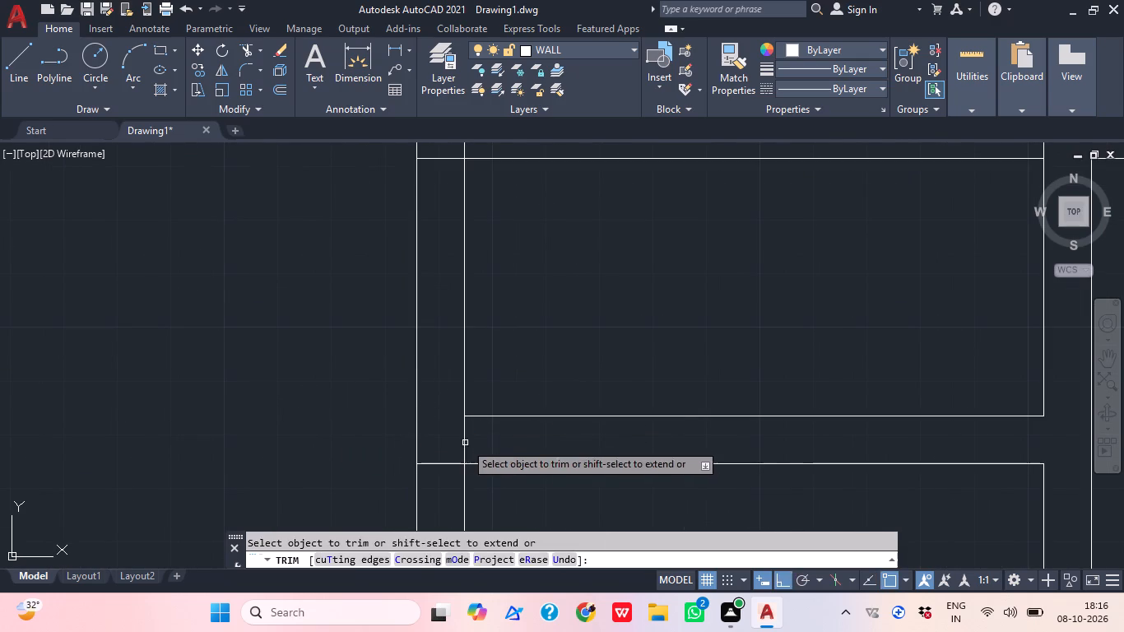
left_click(506, 461)
left_click(463, 448)
double_click(448, 459)
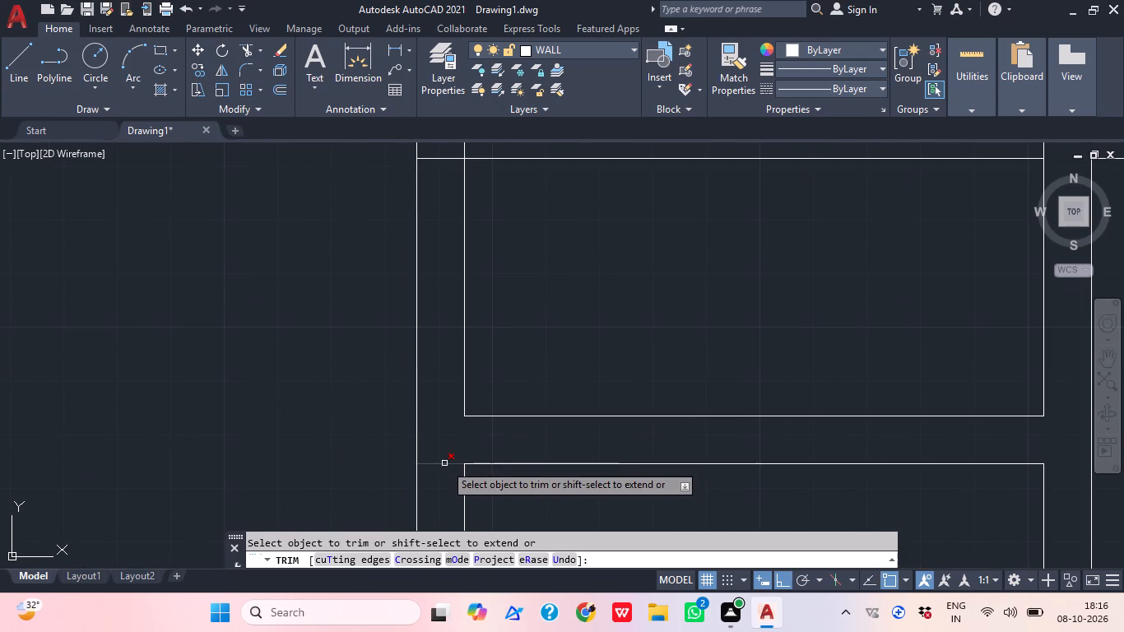
left_click(444, 463)
Trim the overlapping lines at the plan's top-left corner and the middle wall's line crossing the top outer wall.
middle_click_drag(448, 273, 387, 383)
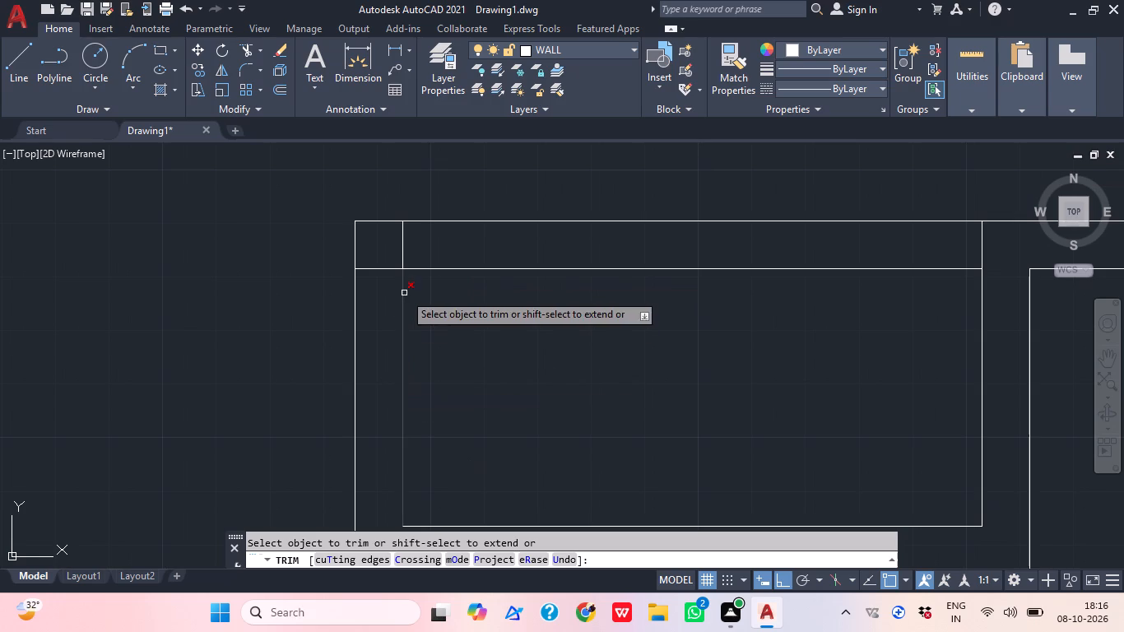
left_click(423, 239)
left_click(376, 286)
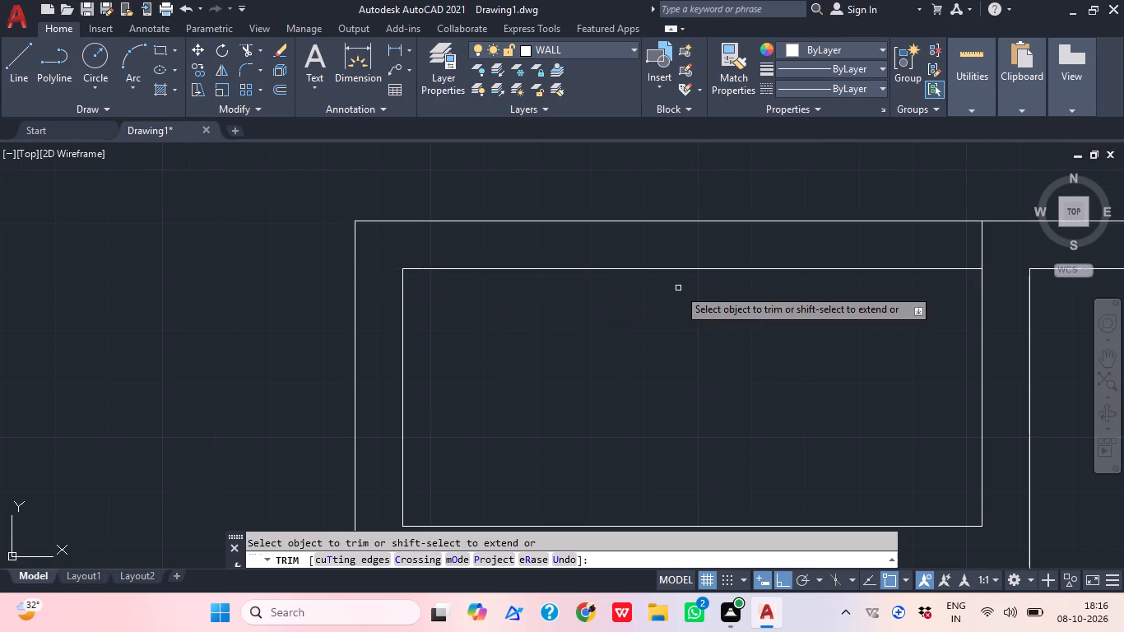
scroll(680, 288, "down", 1)
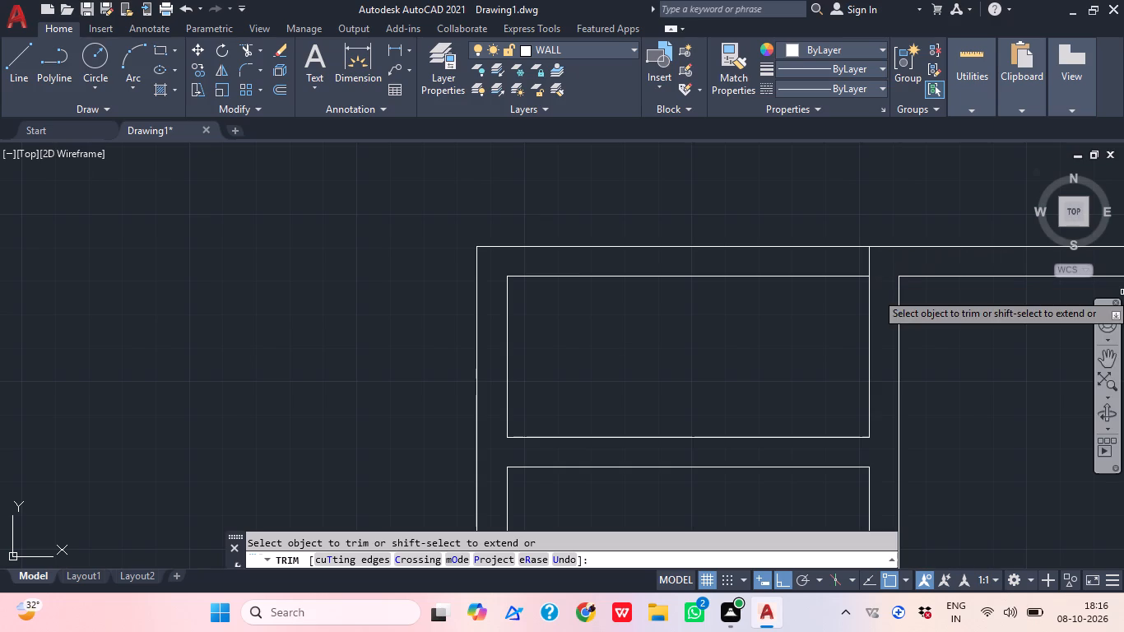
left_click(882, 258)
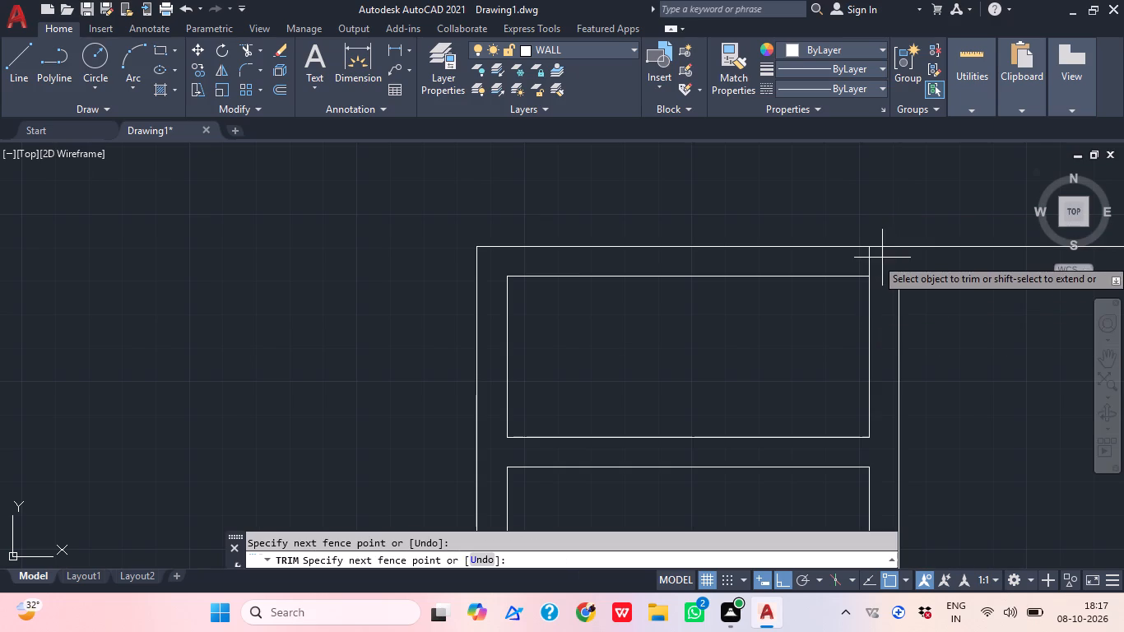
left_click(850, 254)
Trim the overlapping lines where the lower cross wall meets the left and right outer walls.
scroll(894, 274, "down", 2)
middle_click_drag(918, 280, 689, 295)
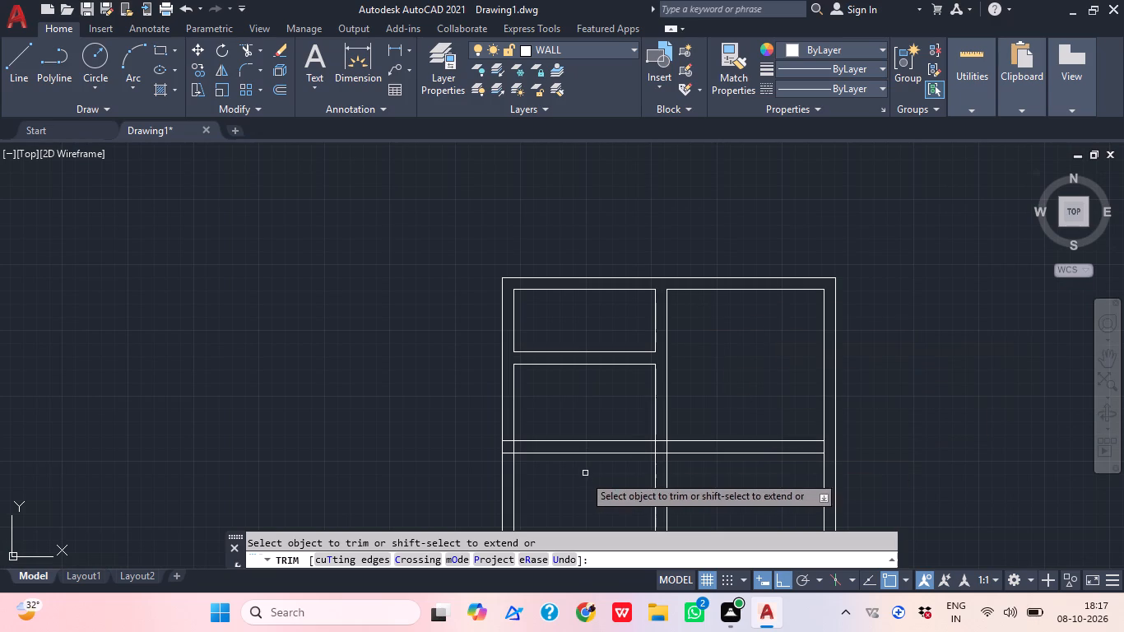
scroll(541, 488, "up", 1)
scroll(523, 423, "up", 1)
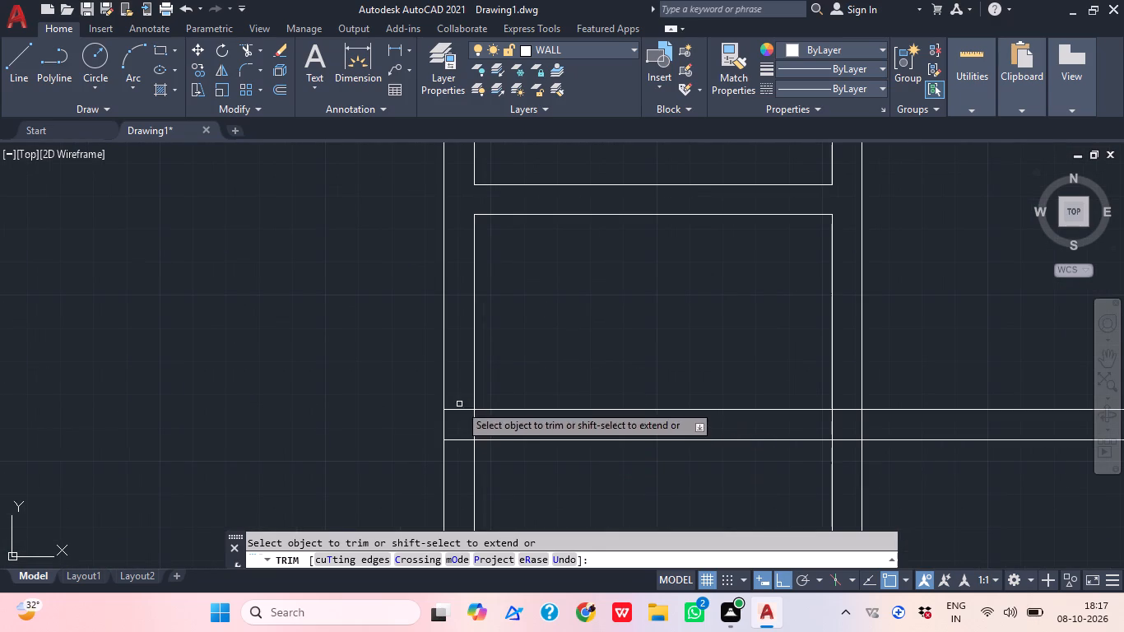
left_click(459, 392)
left_click(454, 473)
left_click(467, 413)
left_click(485, 424)
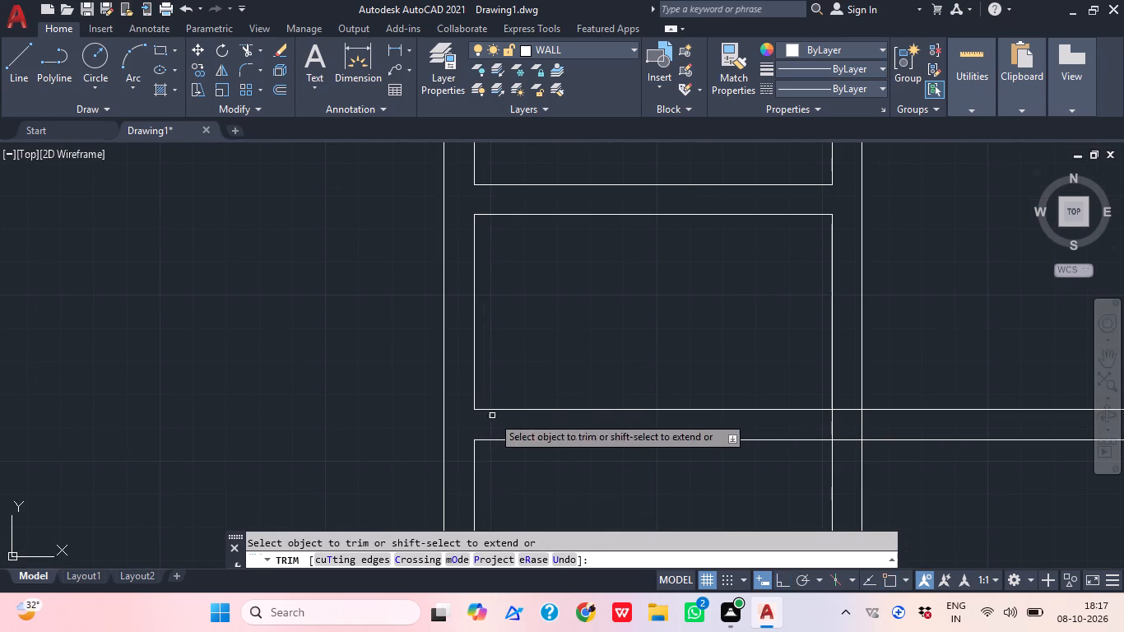
scroll(792, 430, "down", 2)
scroll(858, 429, "up", 2)
left_click(872, 435)
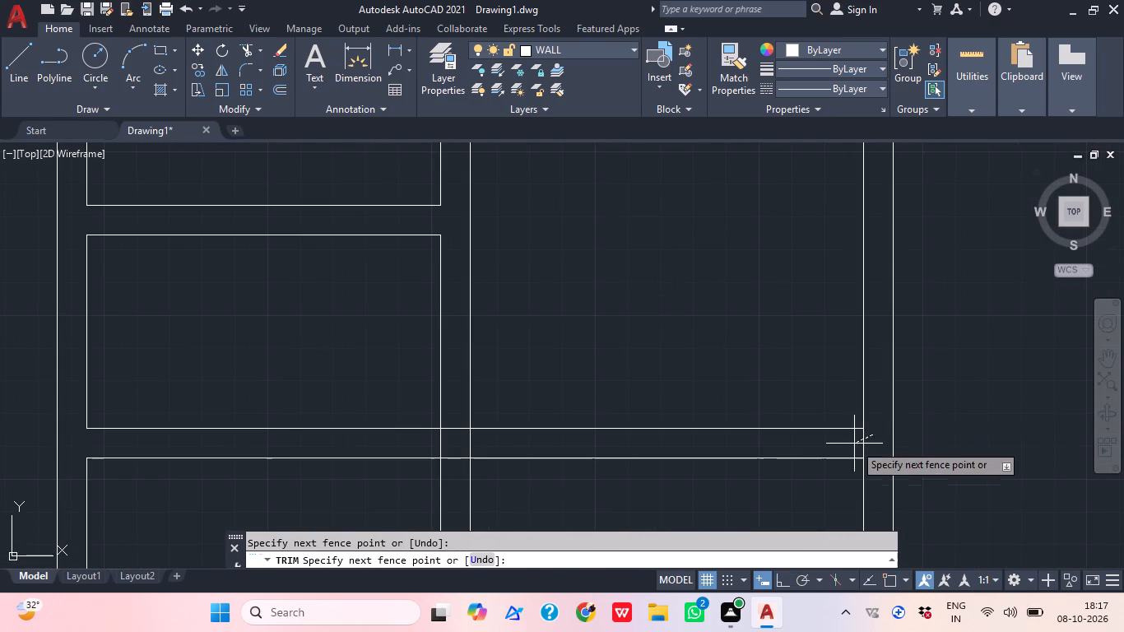
left_click(850, 445)
Trim the middle wall lines within and below the lower cross wall, and open the junction between them.
left_click(416, 448)
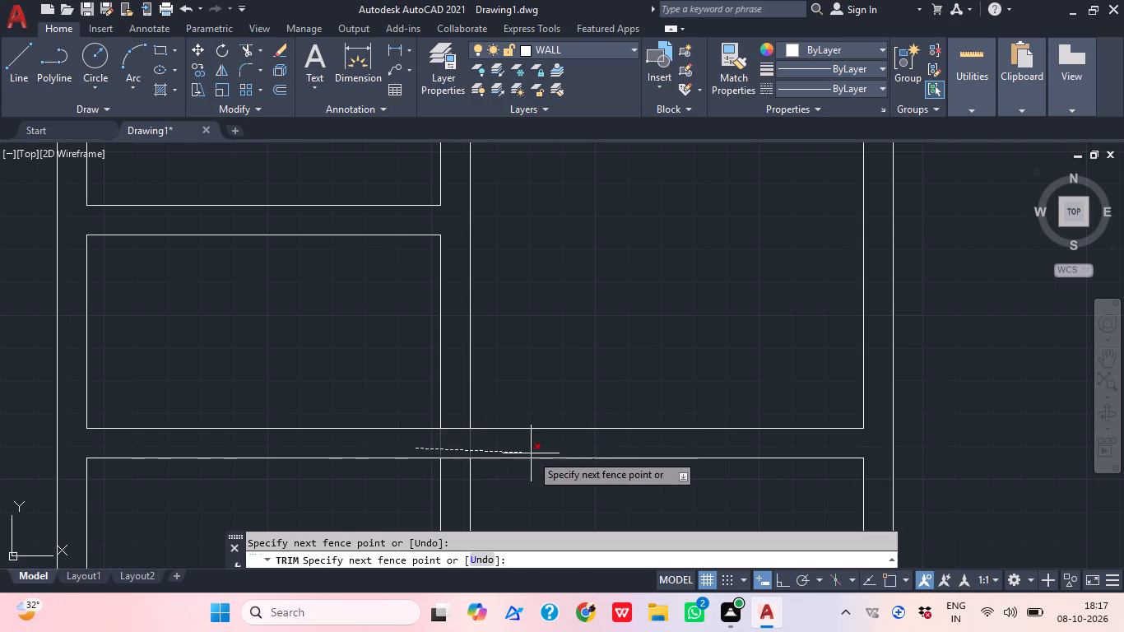
left_click(531, 453)
middle_click_drag(529, 452, 677, 222)
left_click(701, 354)
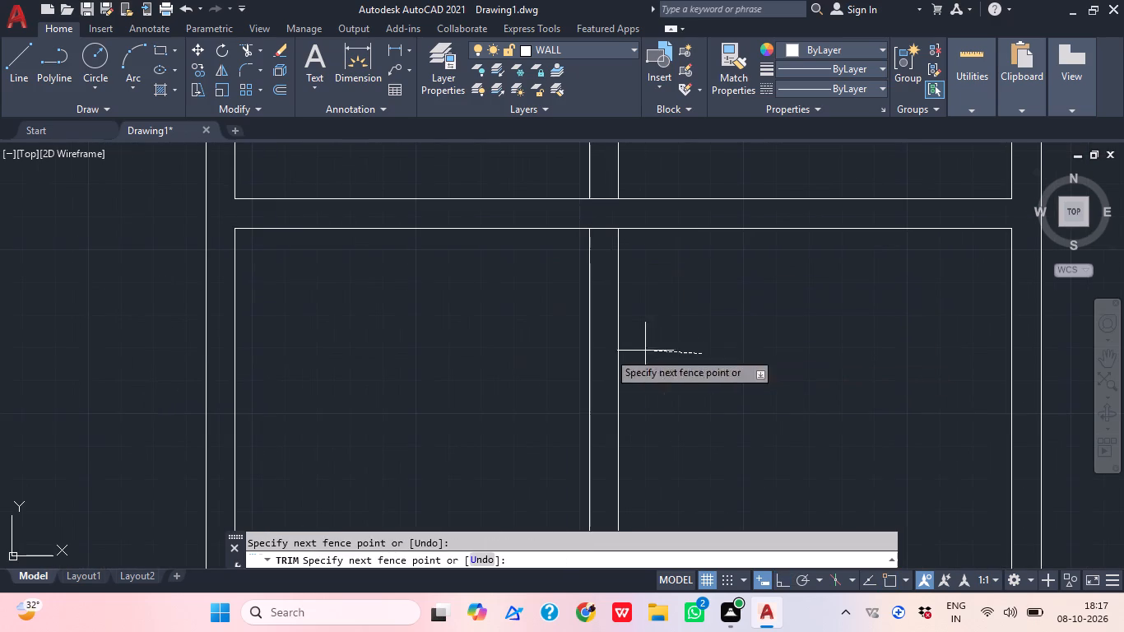
left_click(439, 356)
middle_click_drag(604, 329, 556, 519)
left_click(555, 393)
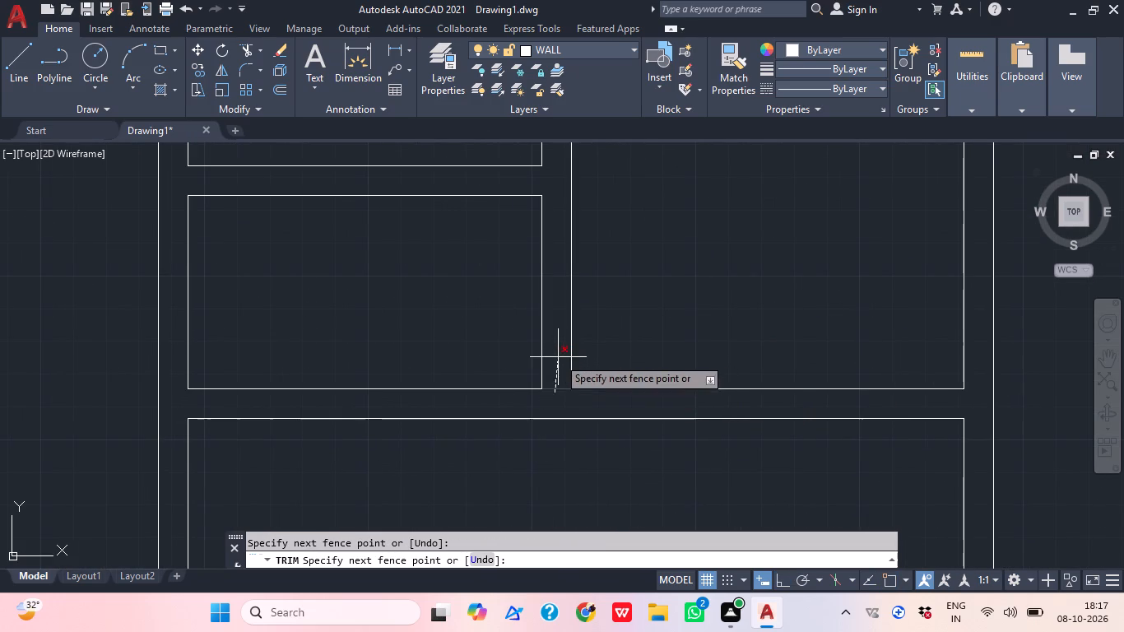
left_click(558, 357)
key("Escape")
Offset the right outer wall's inner line 4' to the left, below the lower cross wall.
scroll(564, 351, "down", 1)
scroll(564, 351, "up", 1)
scroll(566, 351, "down", 4)
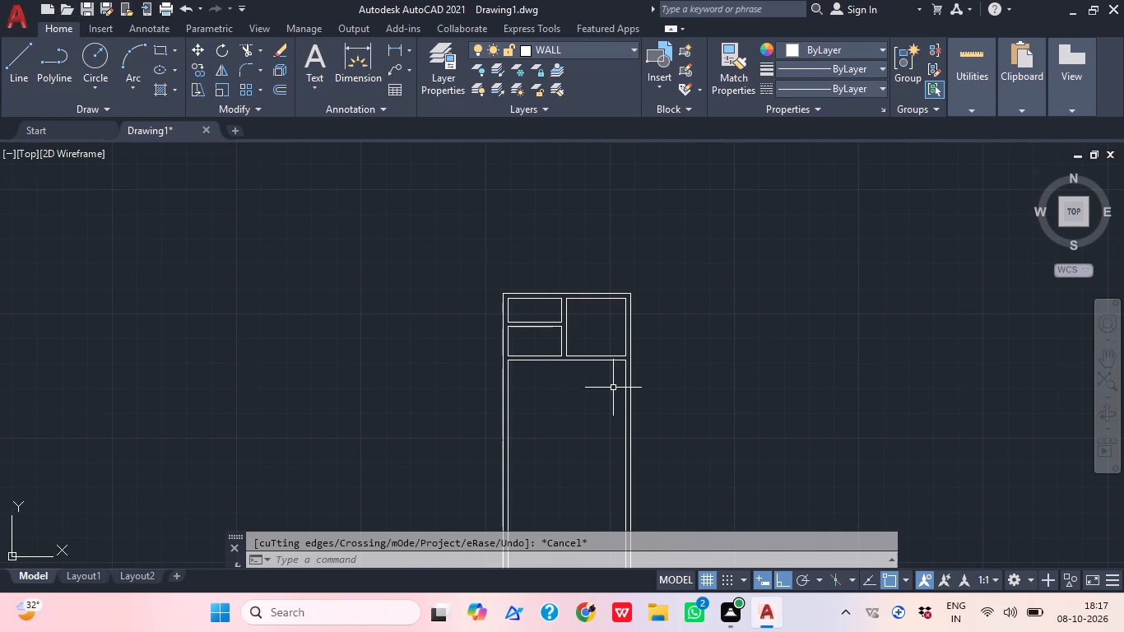
type("O")
key("space")
scroll(613, 388, "up", 2)
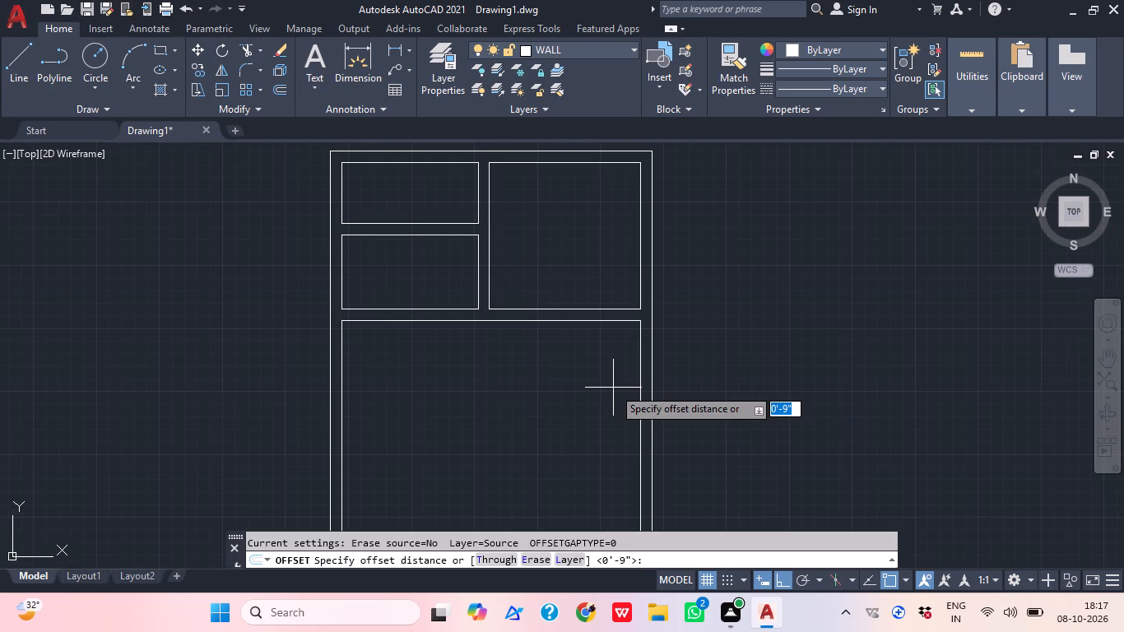
type("4'")
key("Return")
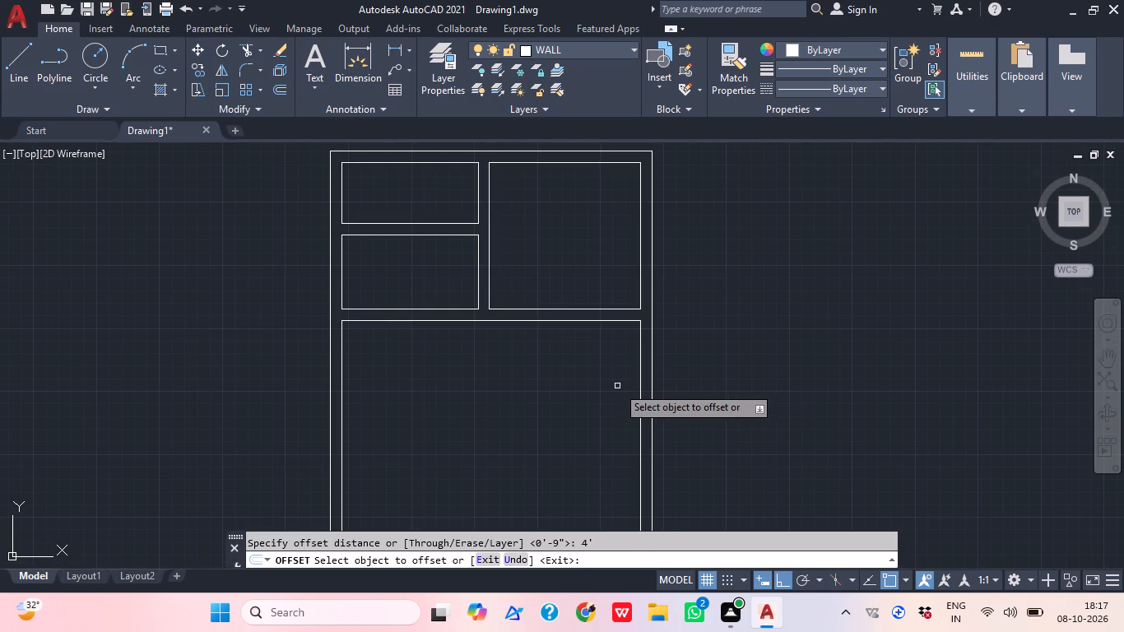
scroll(617, 386, "up", 2)
left_click(670, 380)
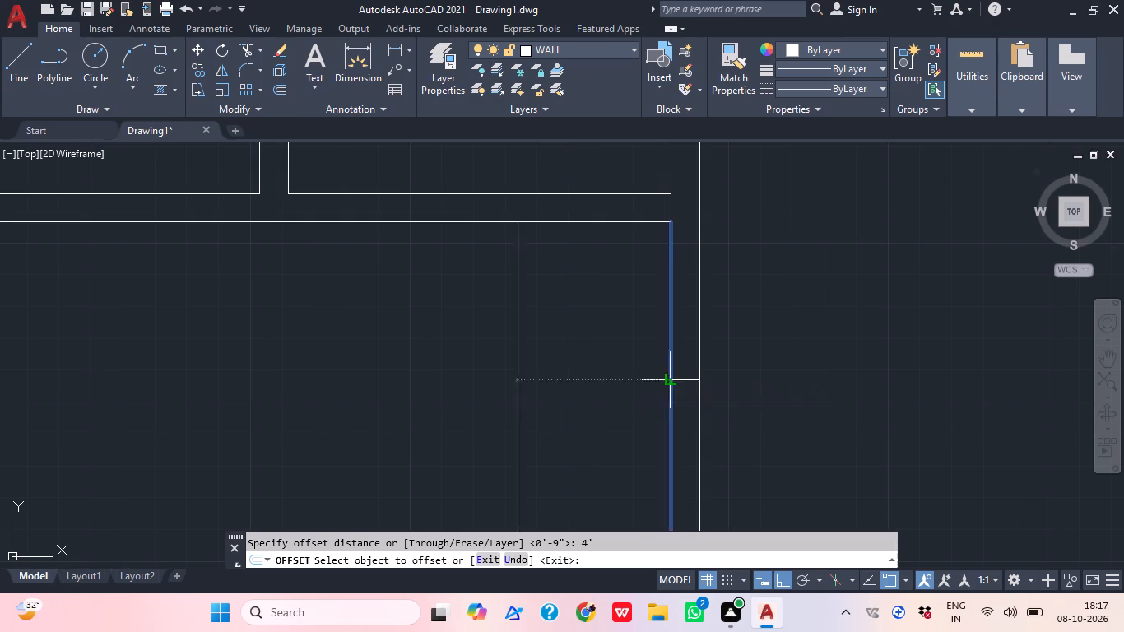
left_click(560, 408)
Offset the lower cross wall's bottom line 4' downward.
key("space")
key("space")
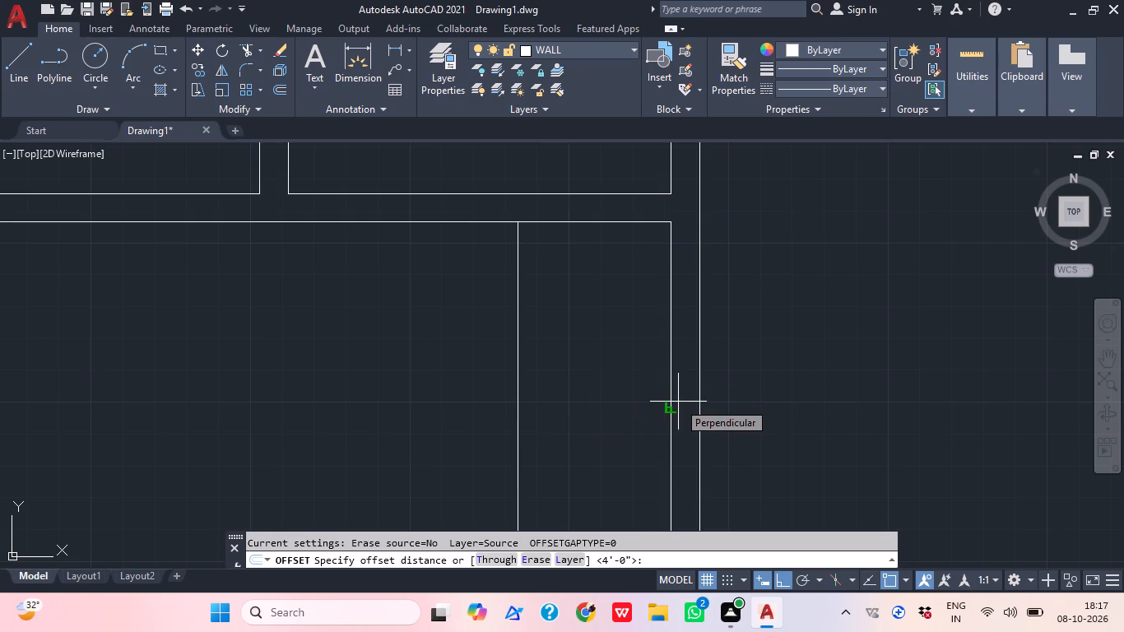
key("space")
left_click(611, 222)
left_click(618, 326)
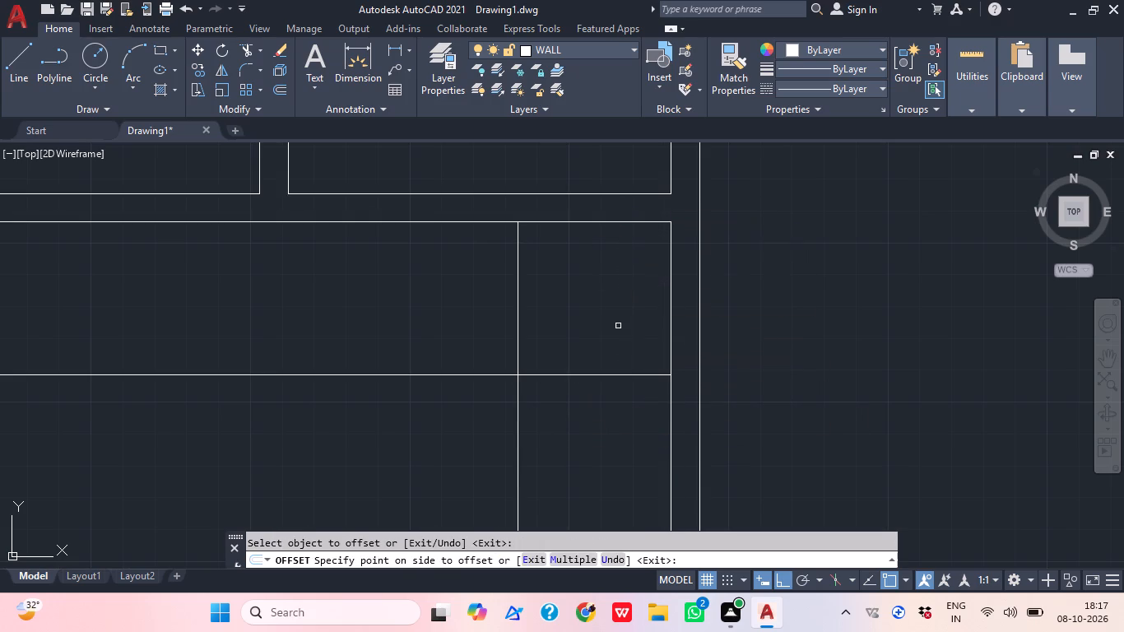
key("Escape")
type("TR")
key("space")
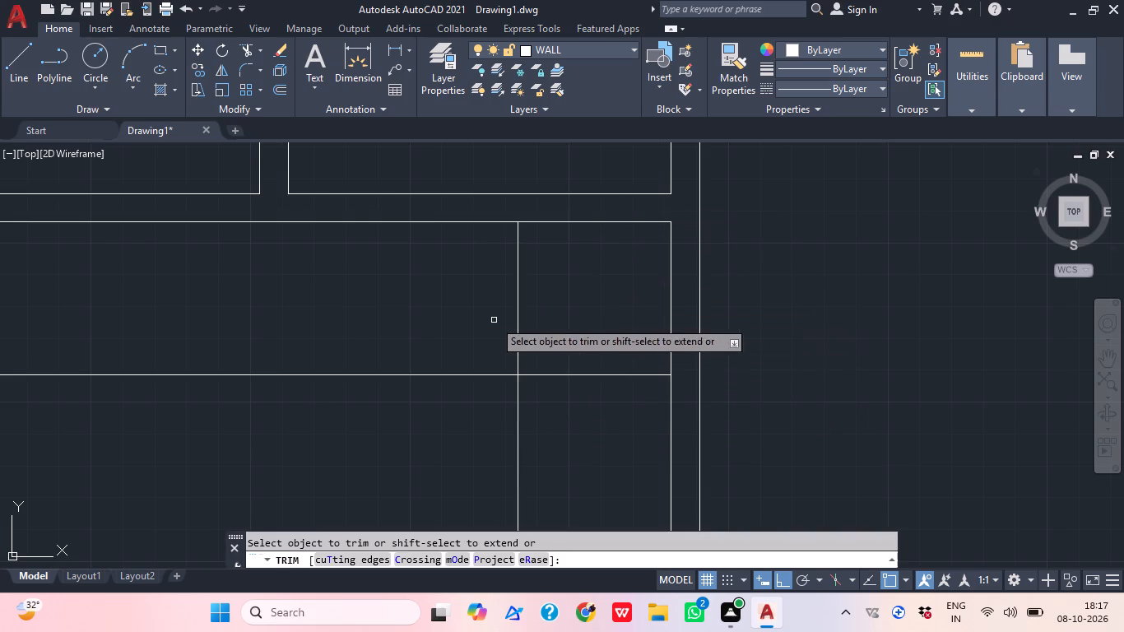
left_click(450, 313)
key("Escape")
Offset the 4' square room's bottom line 9" downward and its left line 9" to the left to form its walls.
key("o")
key("space")
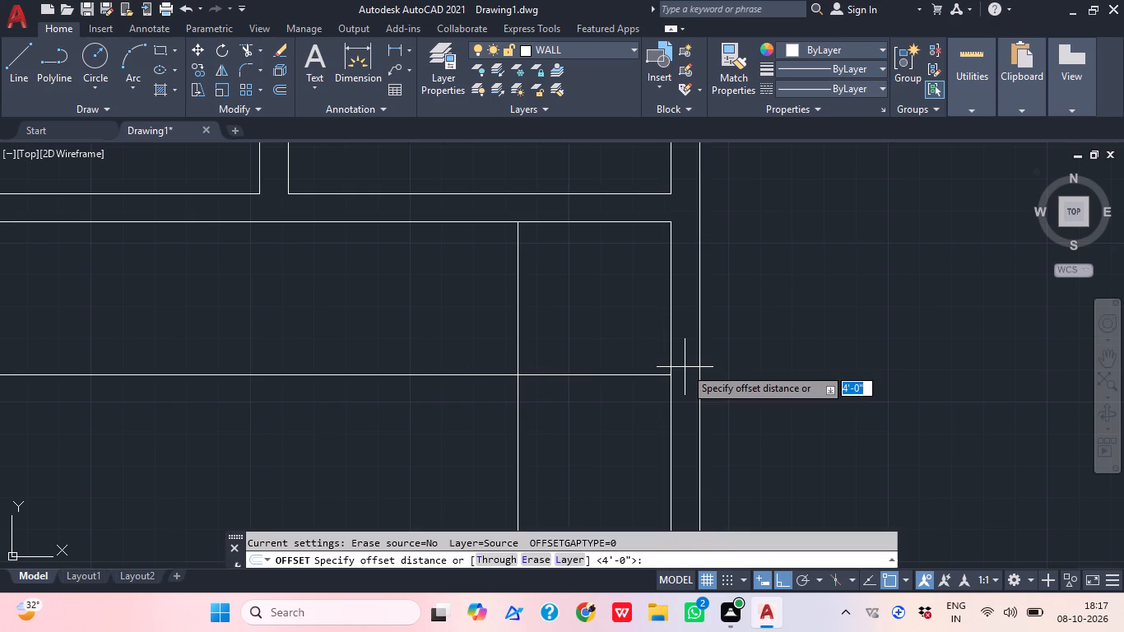
type("9\"")
key("Return")
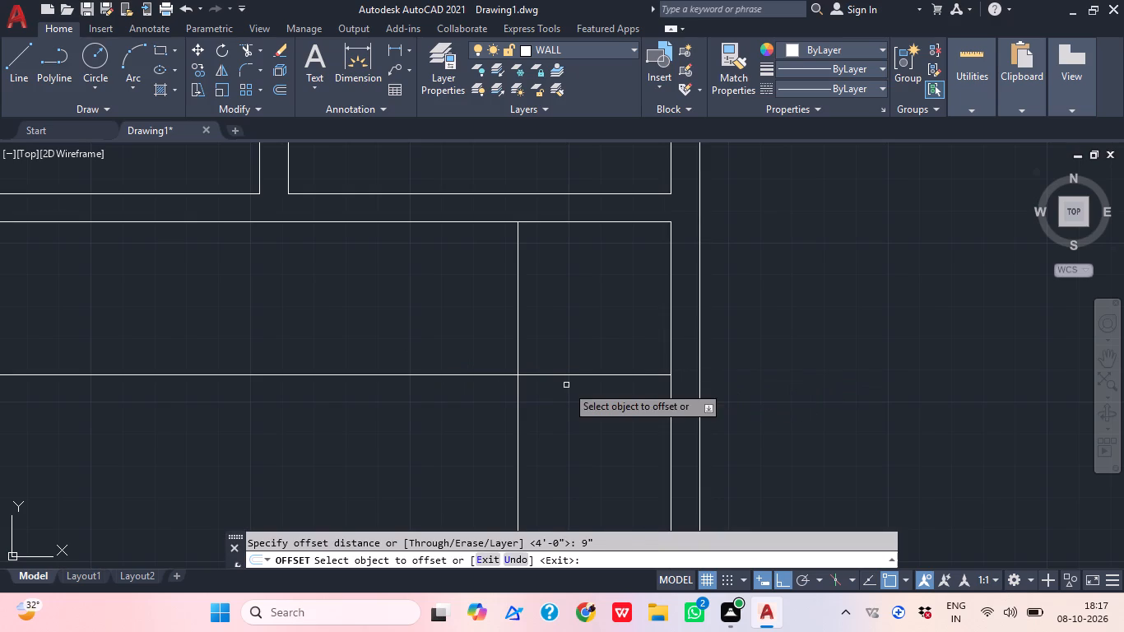
left_click(578, 379)
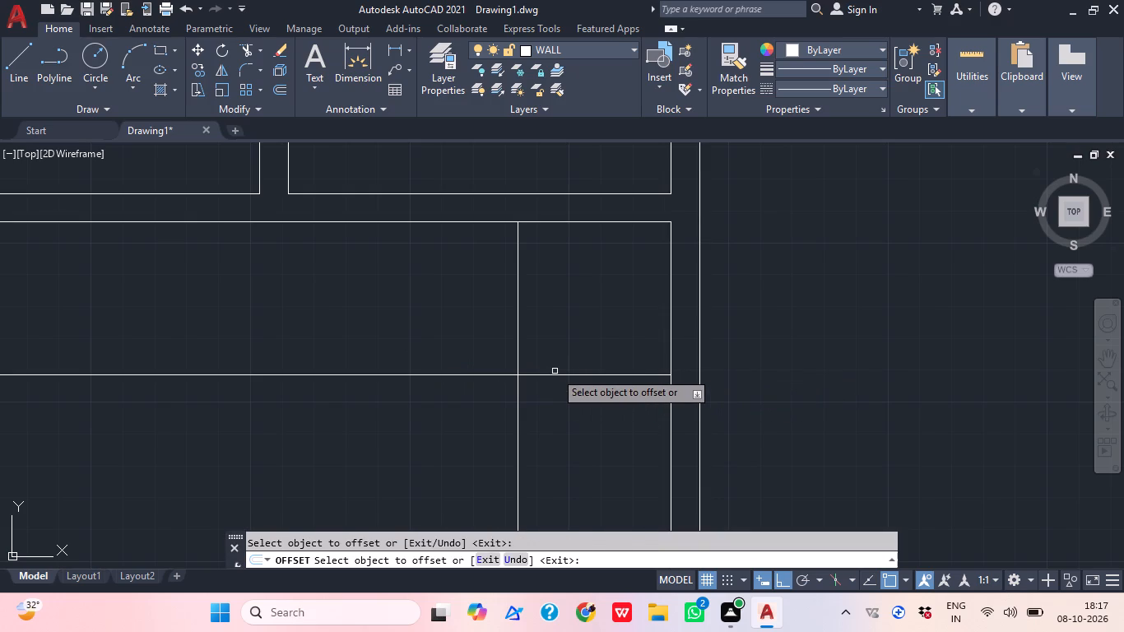
left_click(552, 373)
left_click(564, 421)
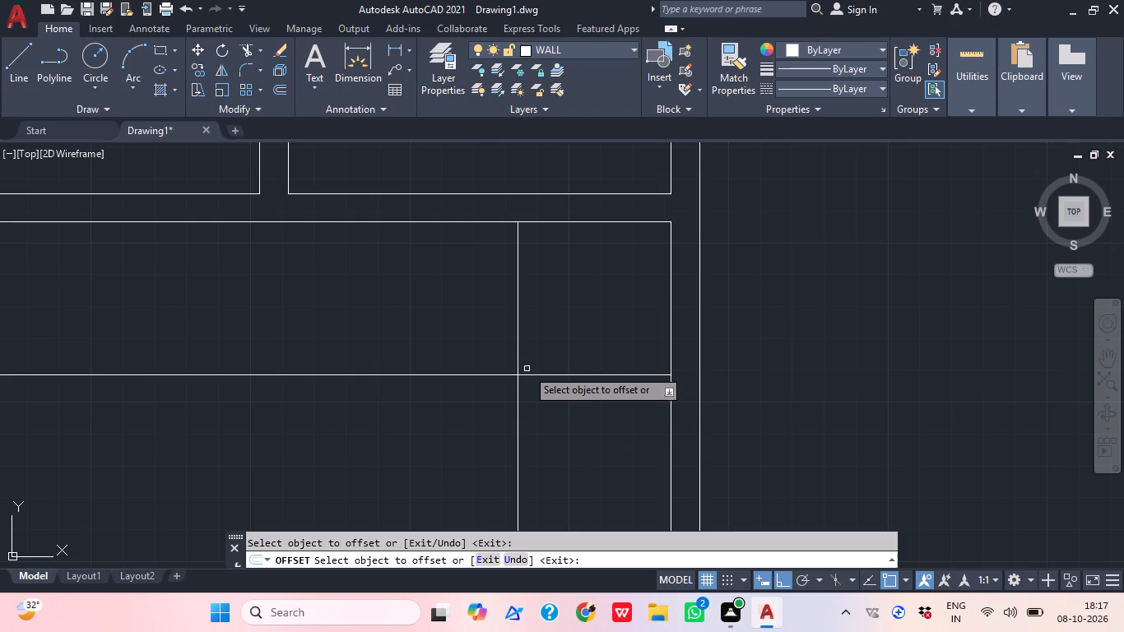
left_click(540, 379)
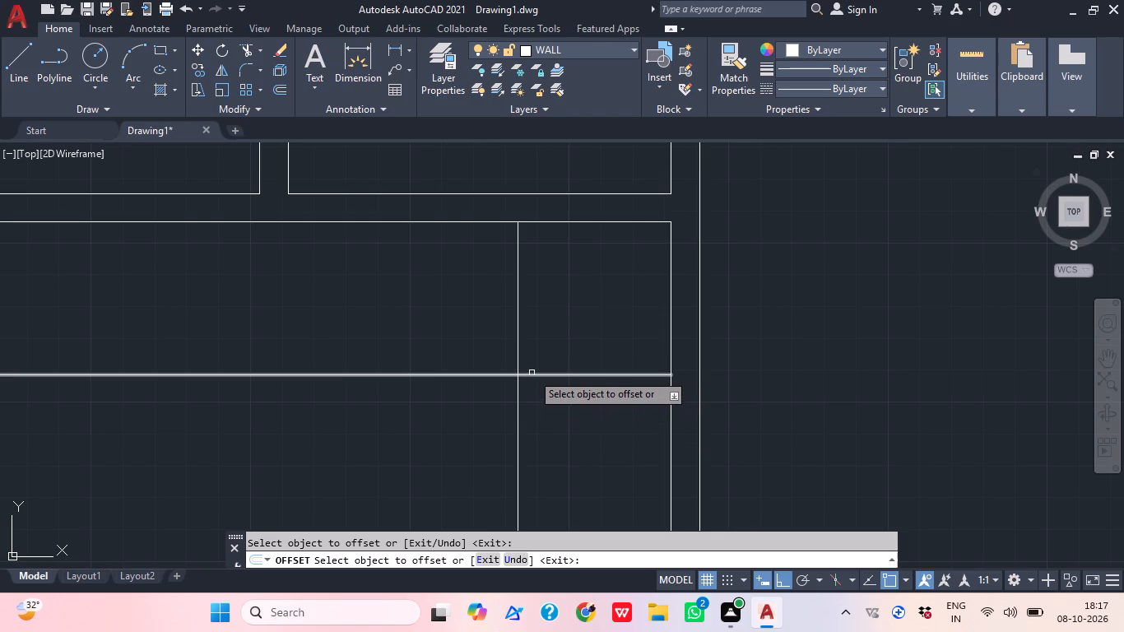
left_click(532, 373)
left_click(527, 376)
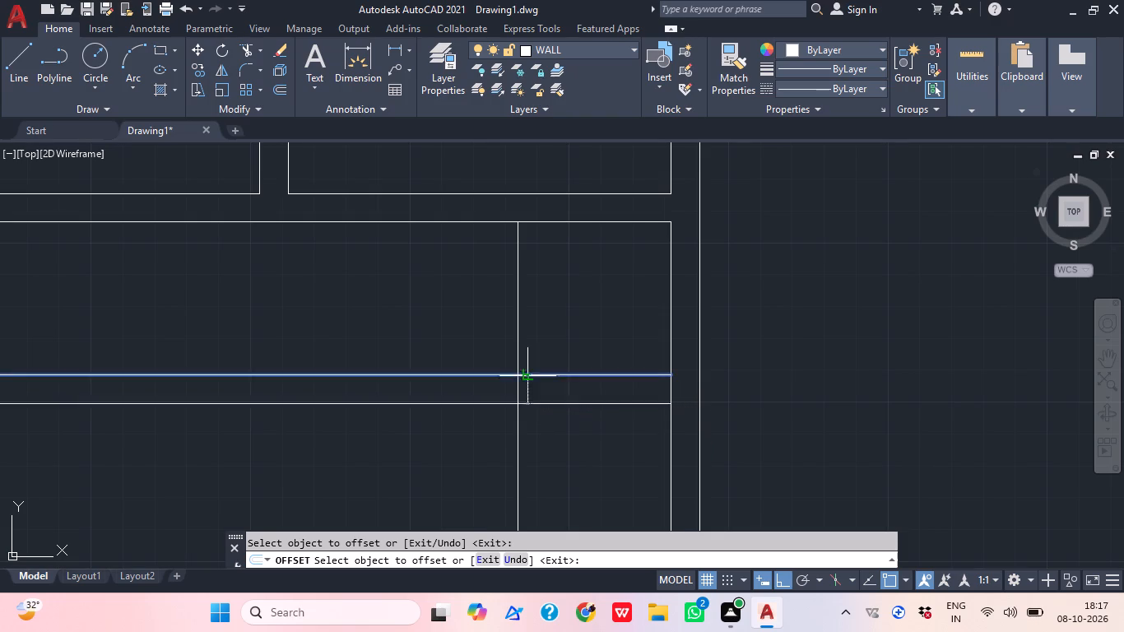
left_click(548, 420)
left_click(516, 332)
left_click(491, 333)
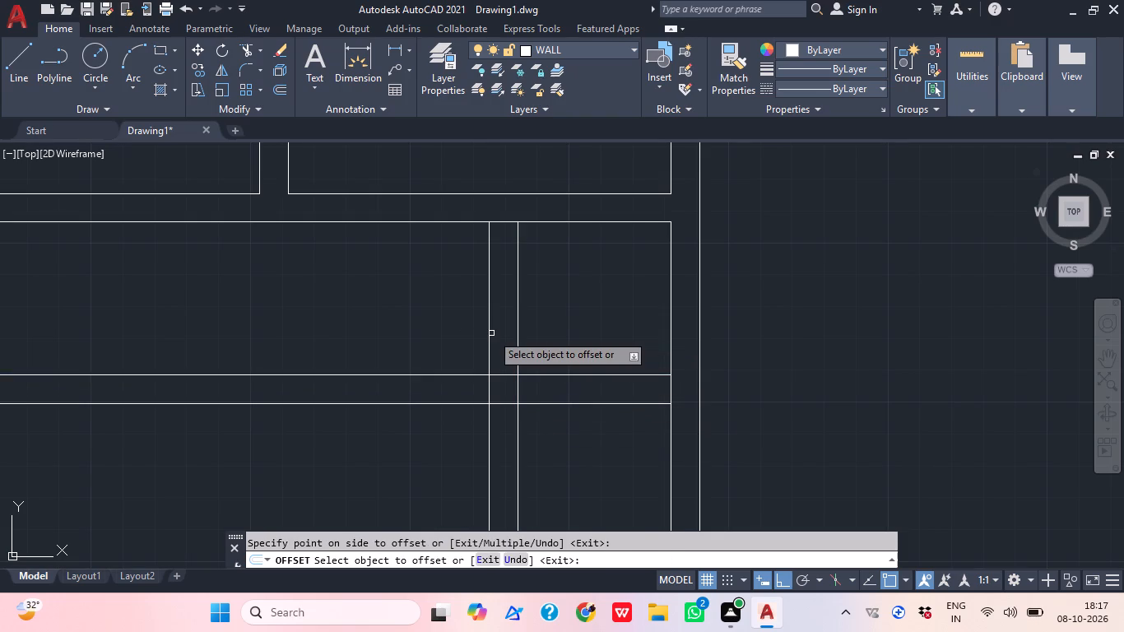
key("Escape")
Trim the small room's wall lines that run past its bottom-left corner to the left and below.
type("TR")
key("space")
left_click(315, 325)
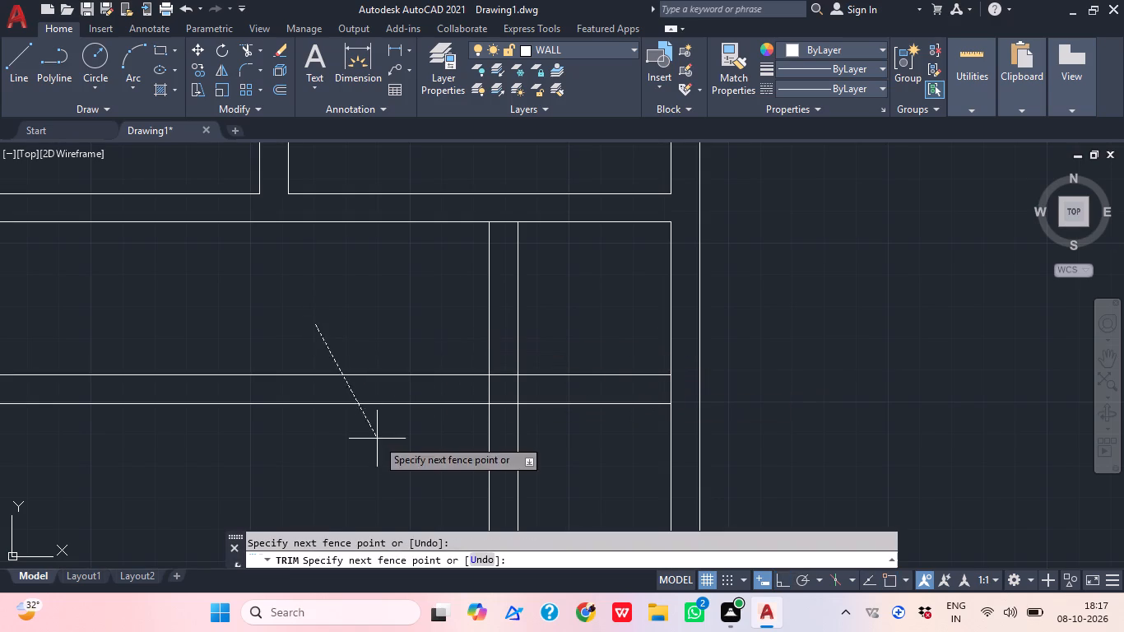
left_click(377, 441)
left_click(624, 458)
left_click(443, 477)
key("Escape")
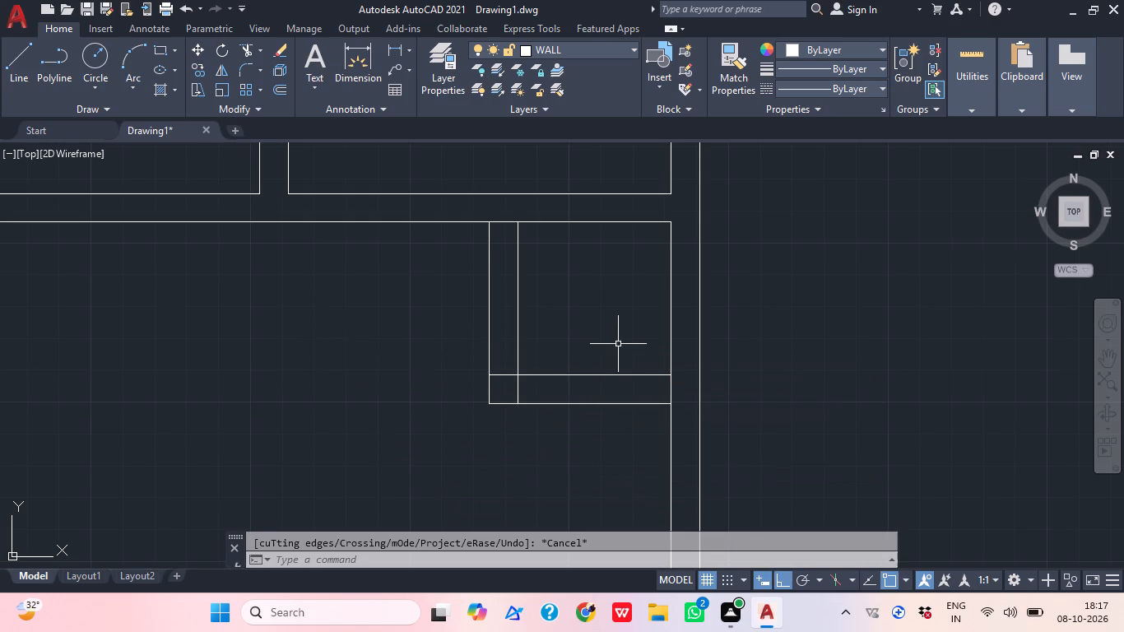
Trim the small room's overlapping lines at its bottom-left wall corner and open its left wall's junction with the cross wall.
key("space")
scroll(533, 409, "up", 2)
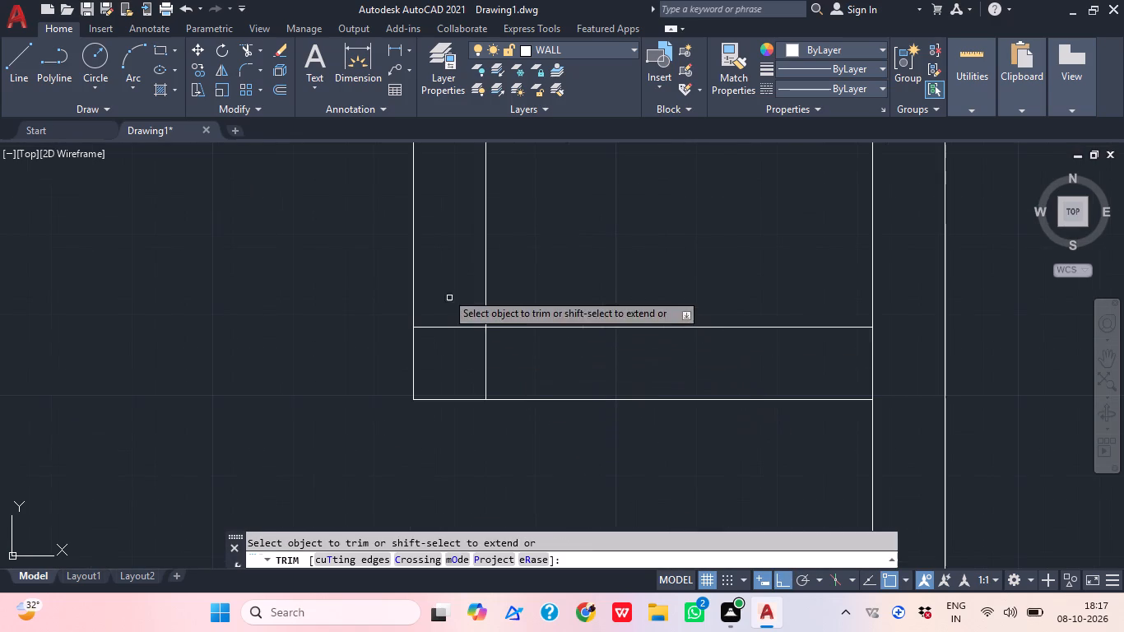
left_click(443, 289)
left_click(499, 380)
scroll(536, 272, "down", 2)
middle_click_drag(541, 274, 564, 500)
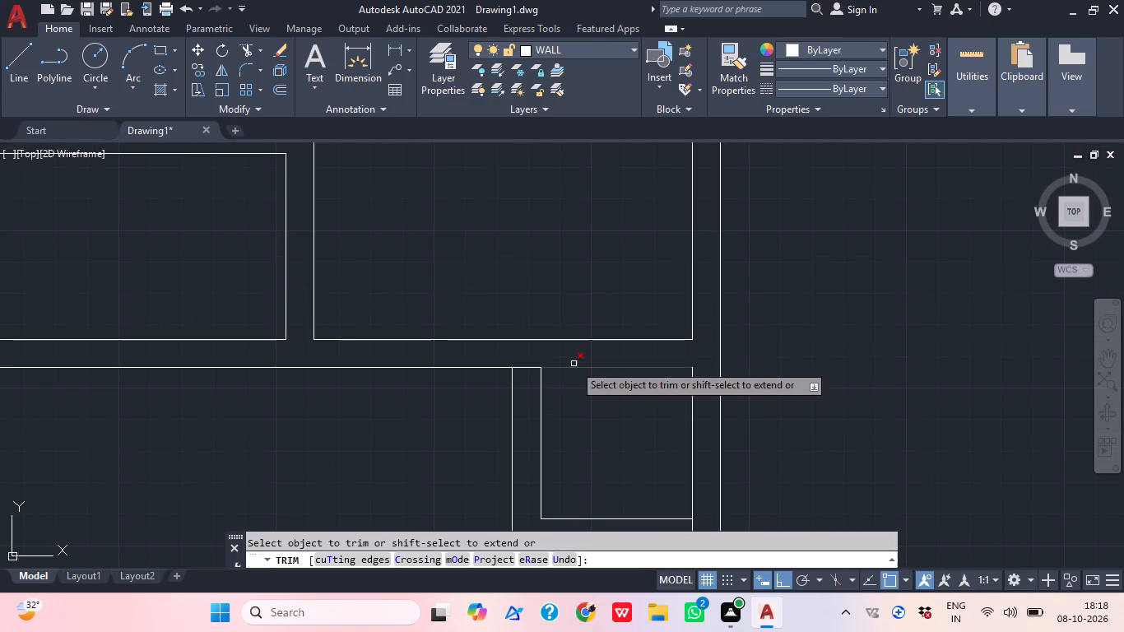
left_click(527, 359)
left_click(530, 394)
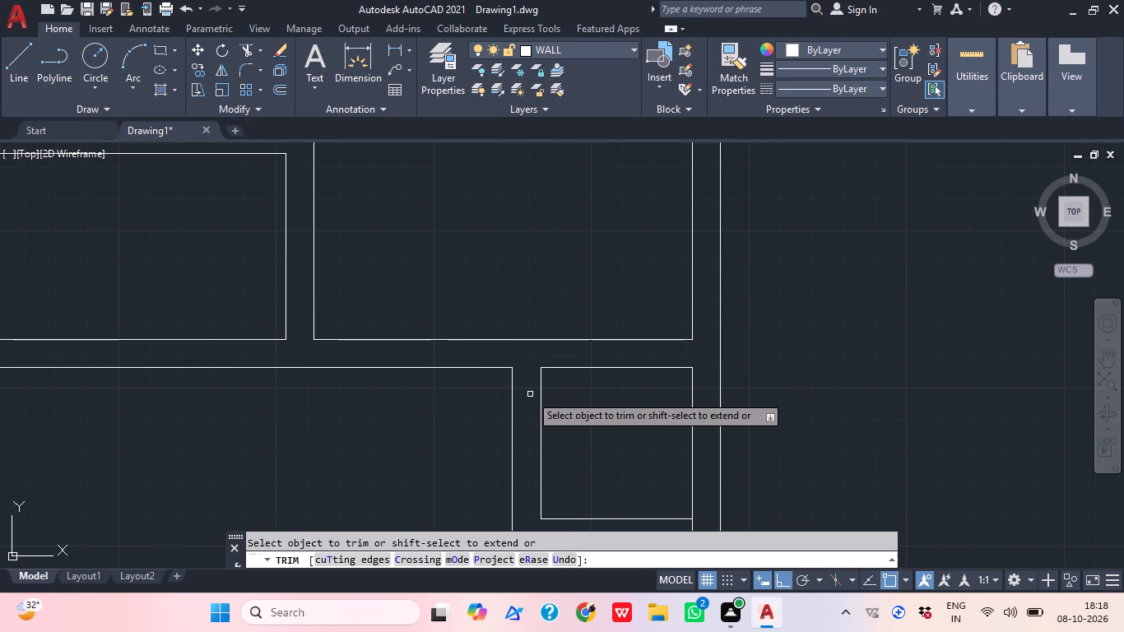
key("Escape")
Extend the small room's inner left line down to the outer line of its bottom wall.
middle_click_drag(574, 432, 579, 272)
type("EX")
key("space")
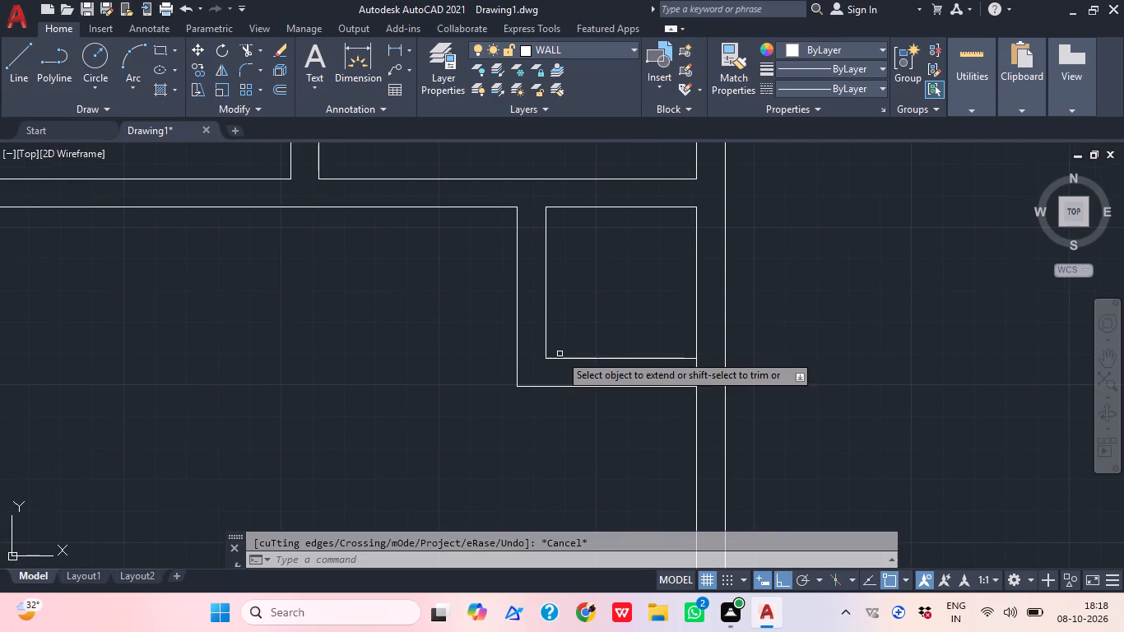
left_click(548, 333)
left_click(537, 334)
key("Escape")
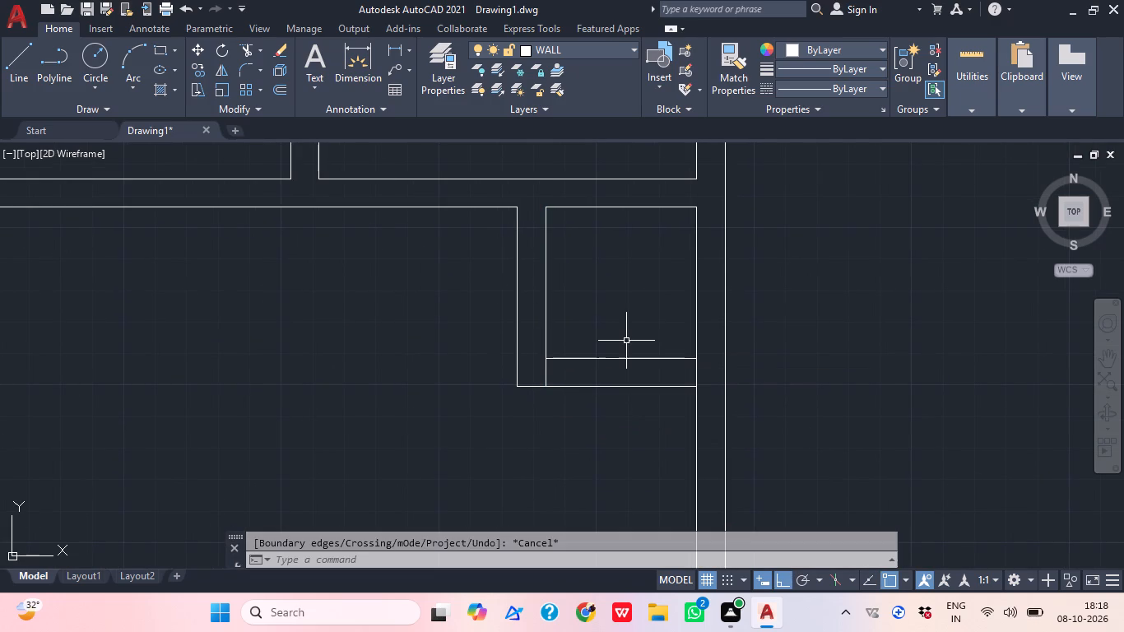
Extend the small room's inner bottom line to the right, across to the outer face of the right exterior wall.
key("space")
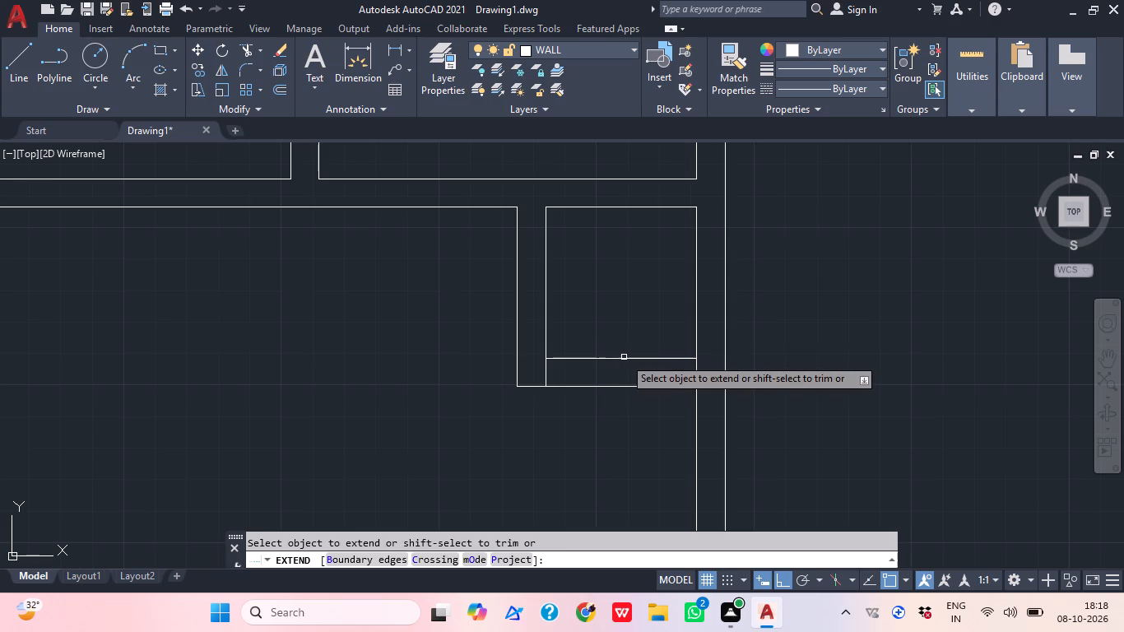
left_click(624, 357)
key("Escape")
Trim away the small room's inner bottom line and its stub inside the right exterior wall.
type("TR")
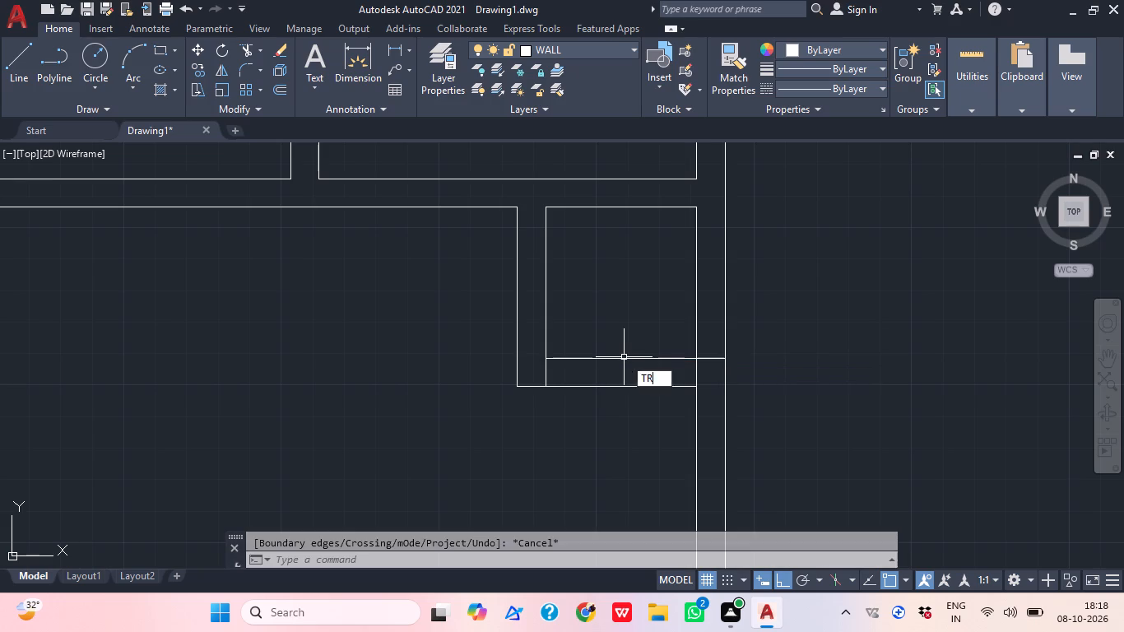
key("space")
left_click(624, 357)
left_click(712, 356)
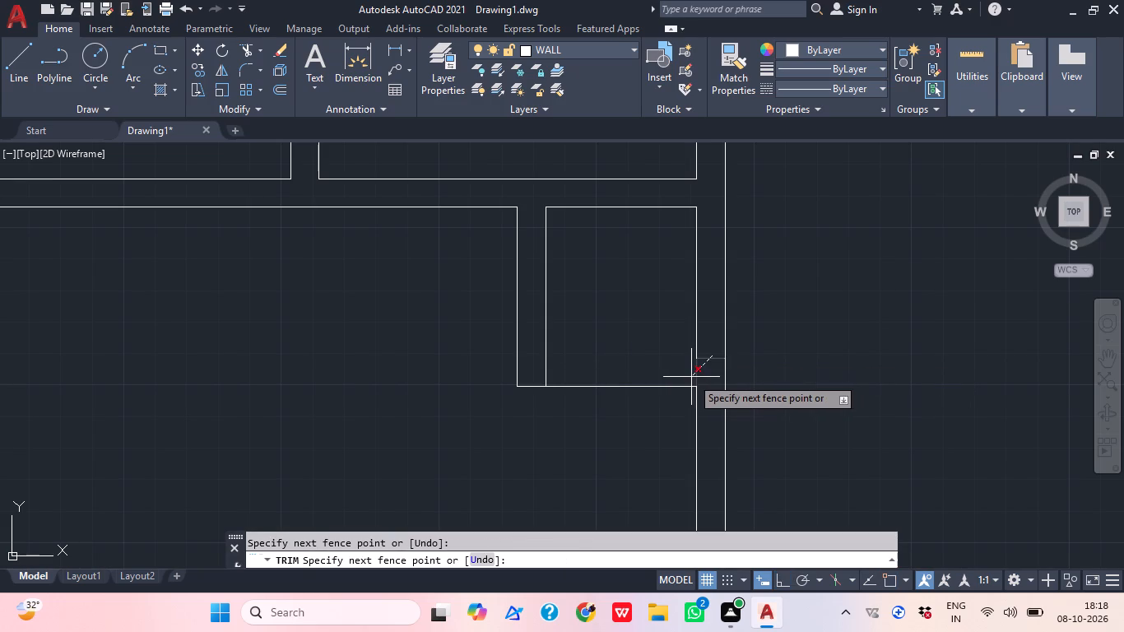
left_click(710, 382)
key("Escape")
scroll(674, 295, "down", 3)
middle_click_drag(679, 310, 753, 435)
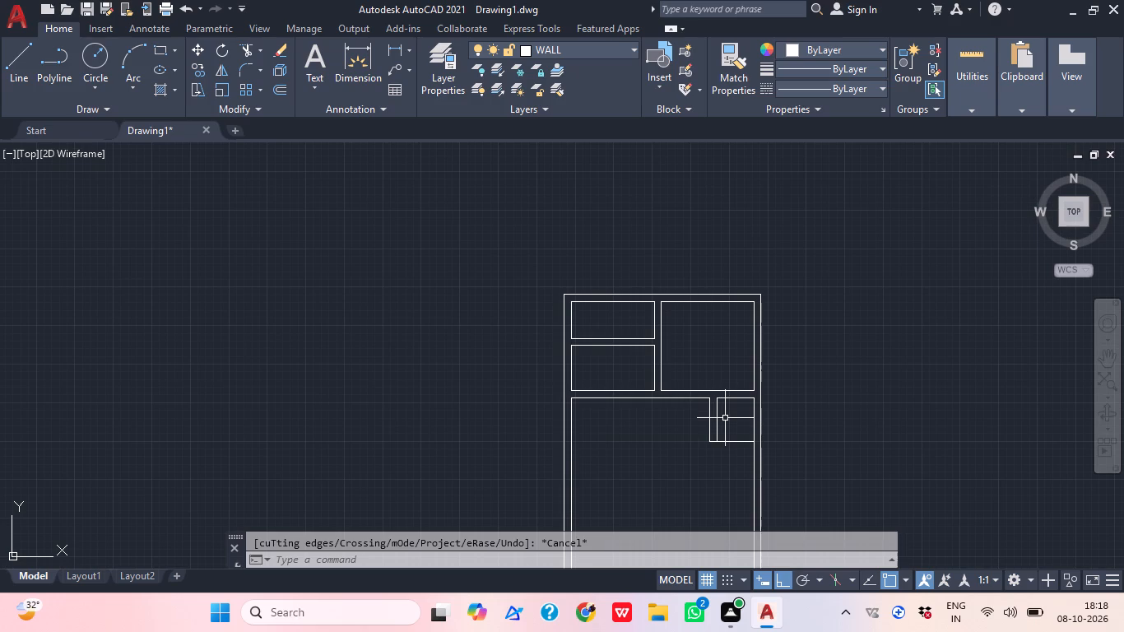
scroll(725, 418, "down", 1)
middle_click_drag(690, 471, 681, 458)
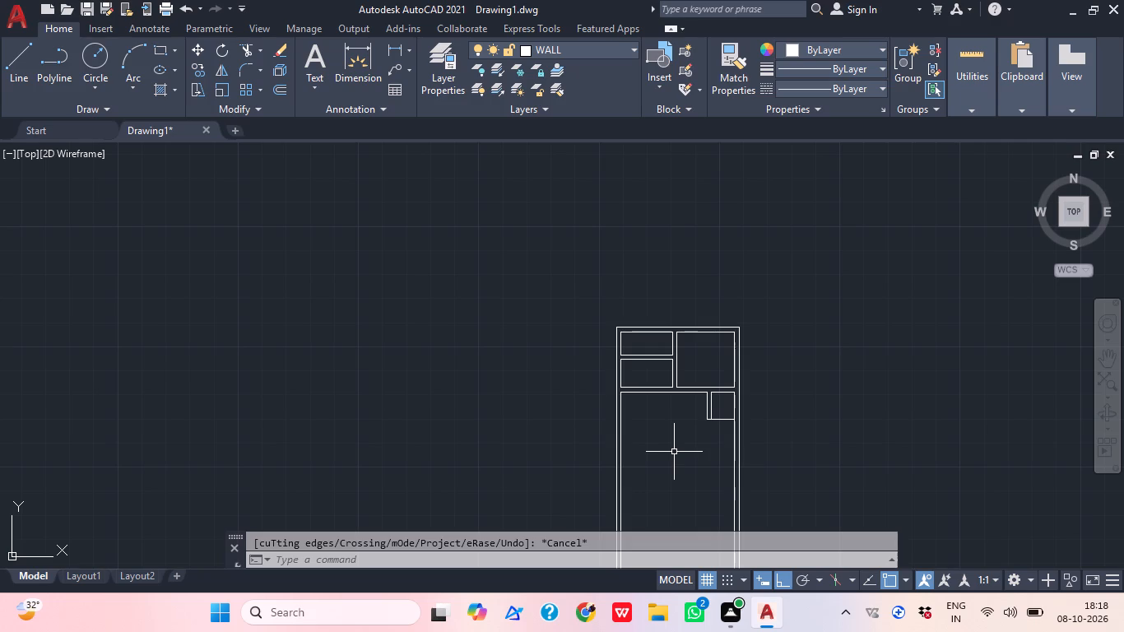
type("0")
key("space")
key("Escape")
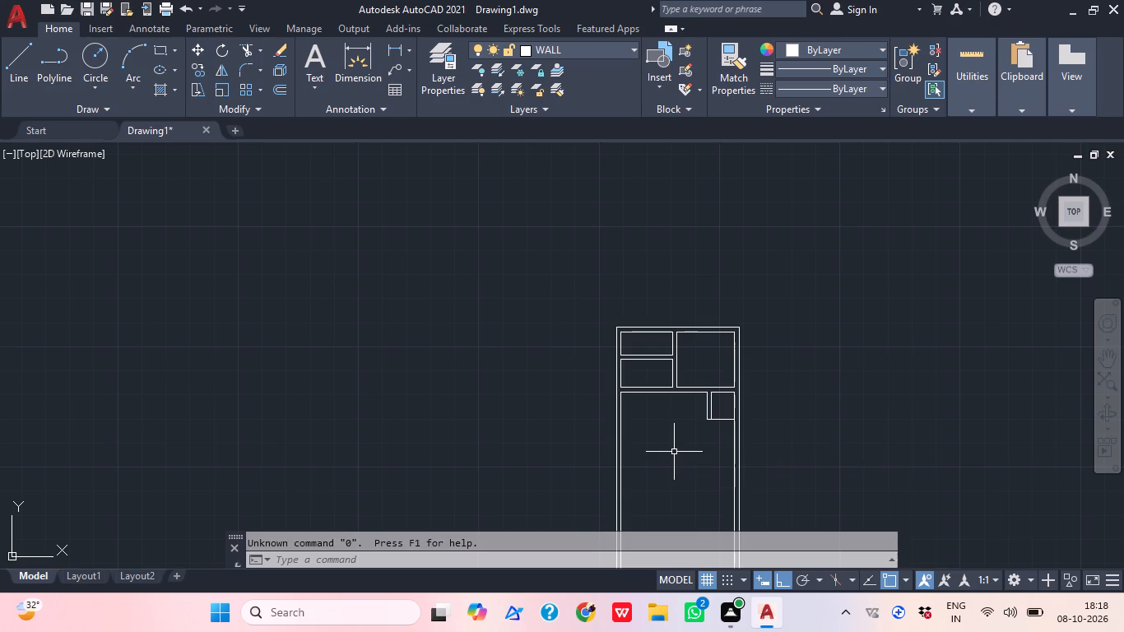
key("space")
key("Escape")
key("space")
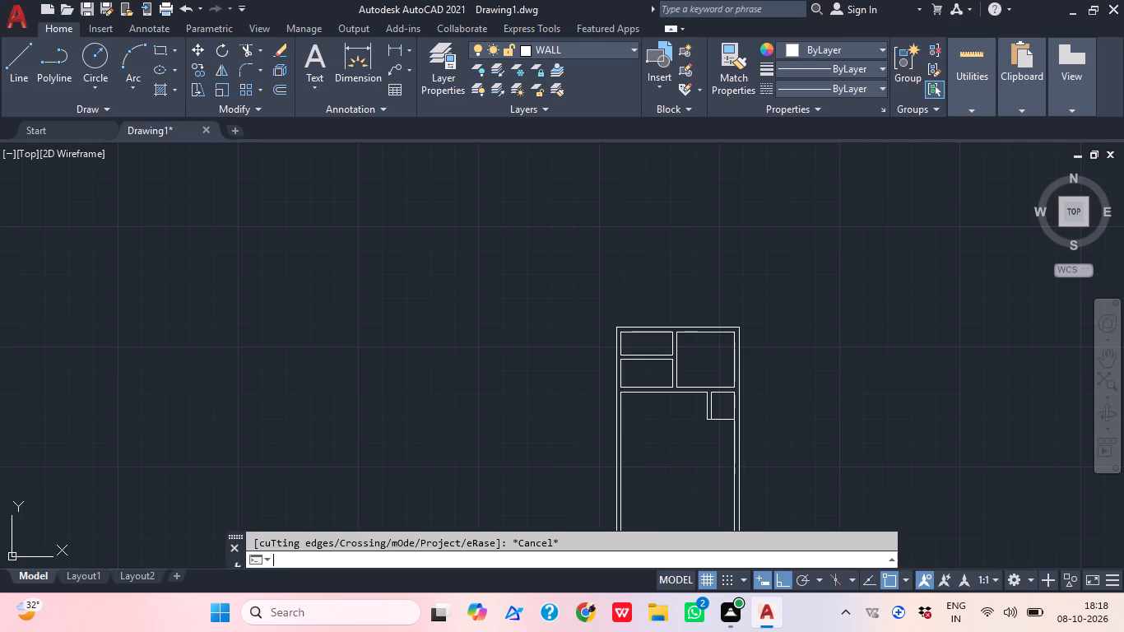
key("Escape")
Offset the cross wall's lower line, left of the small room, 7' downward.
type("O")
key("space")
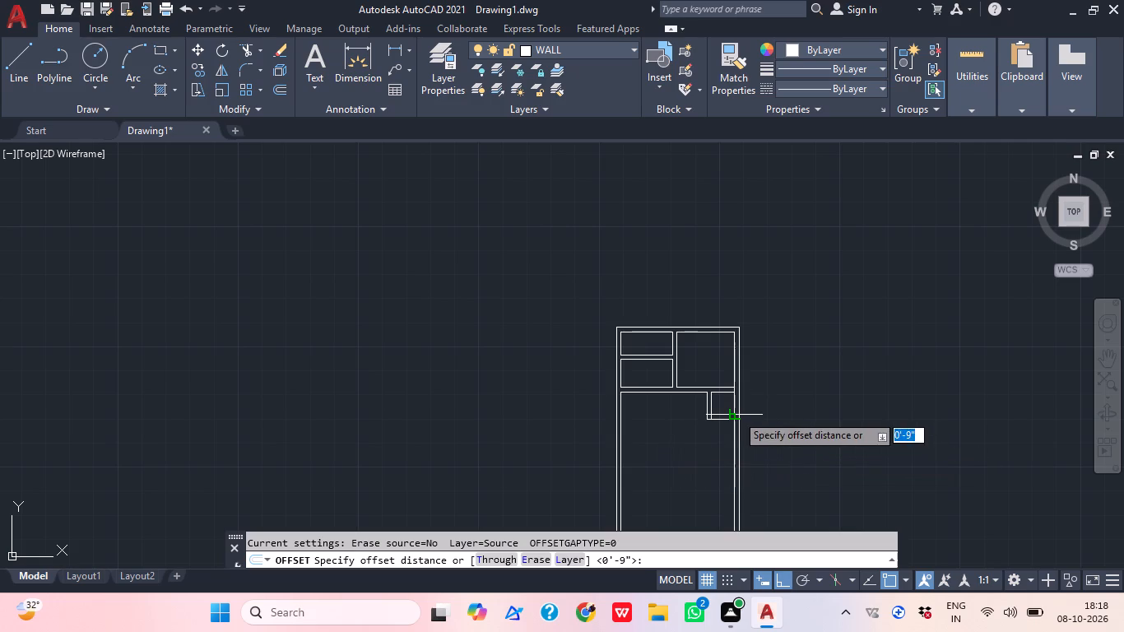
type("7'")
key("Return")
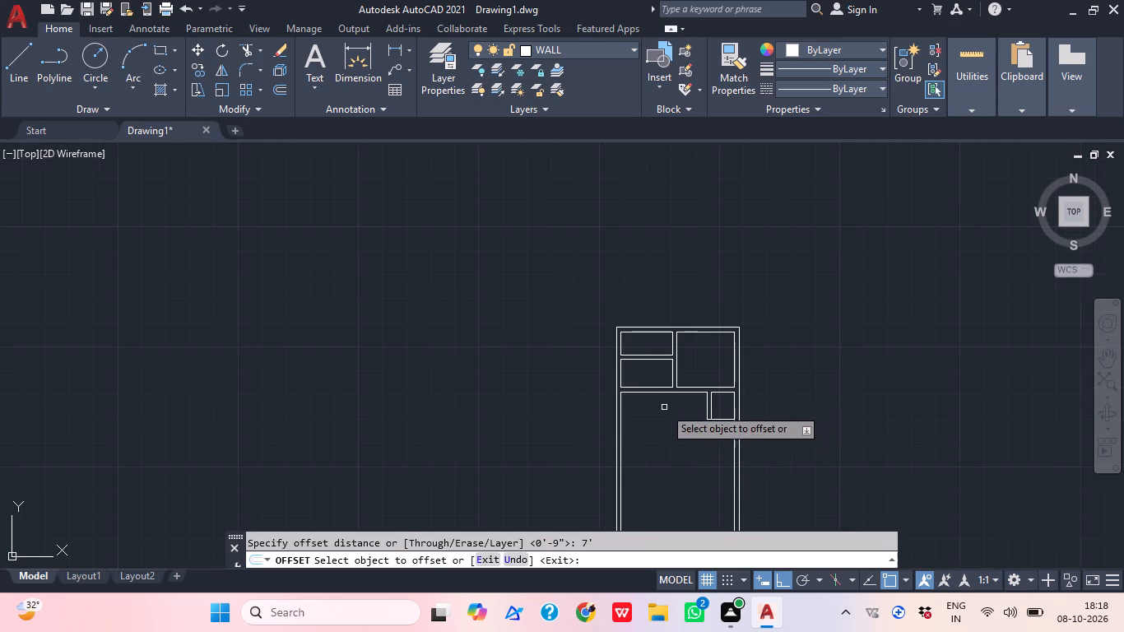
scroll(664, 407, "up", 2)
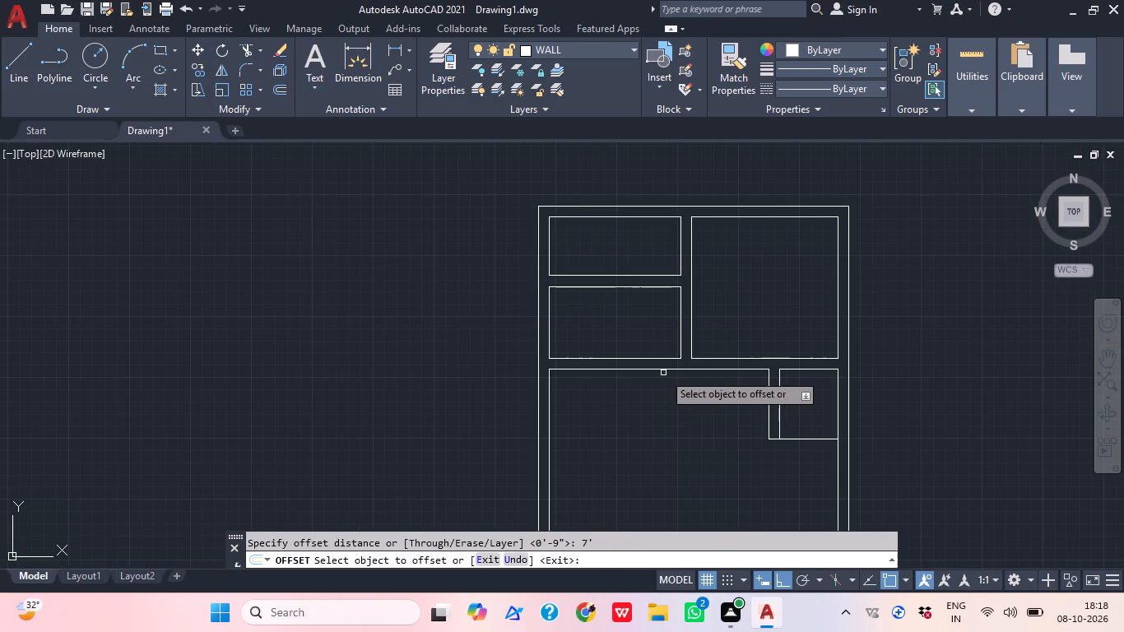
left_click(661, 367)
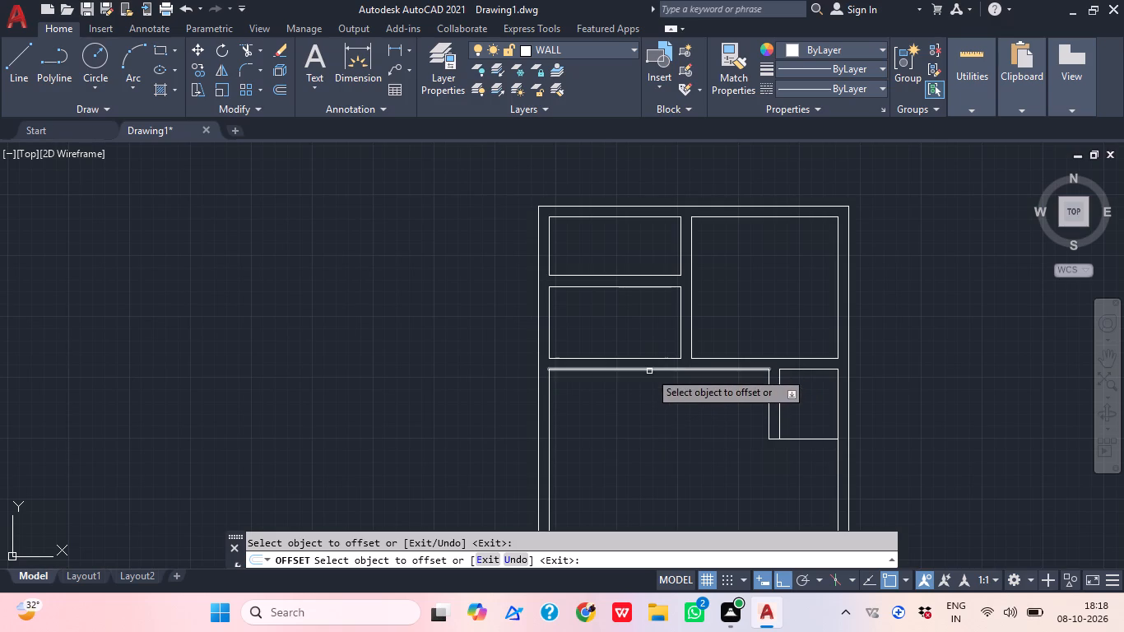
left_click(649, 371)
left_click(705, 501)
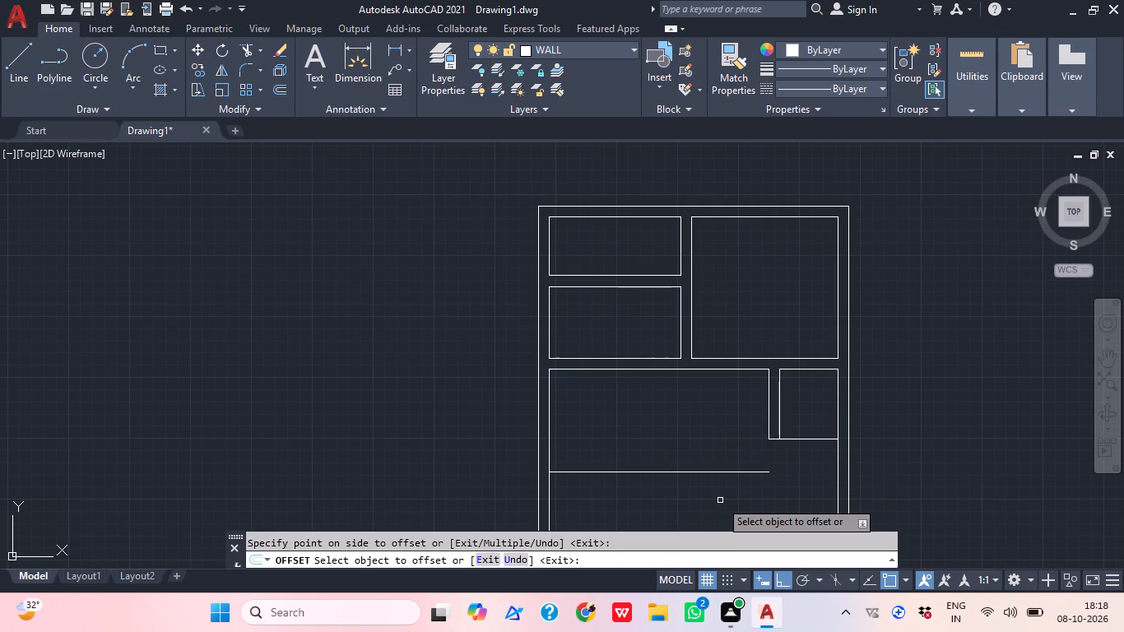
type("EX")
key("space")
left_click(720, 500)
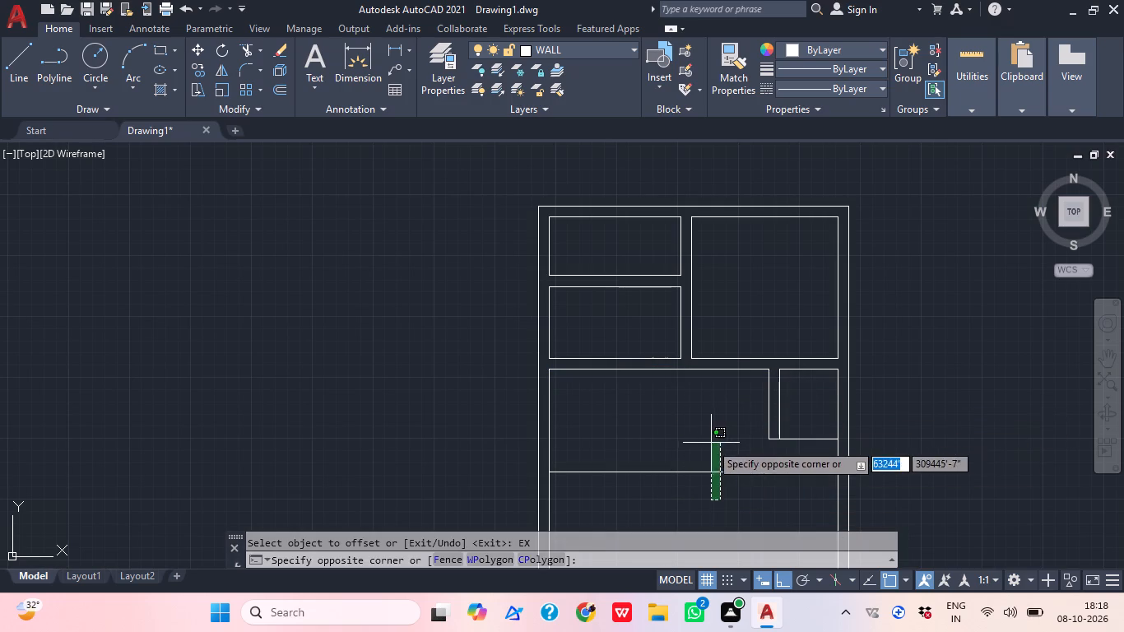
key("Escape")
Extend the new horizontal line below the small room to the inner face of the right exterior wall.
type("EX")
key("space")
left_click(696, 469)
left_click(696, 497)
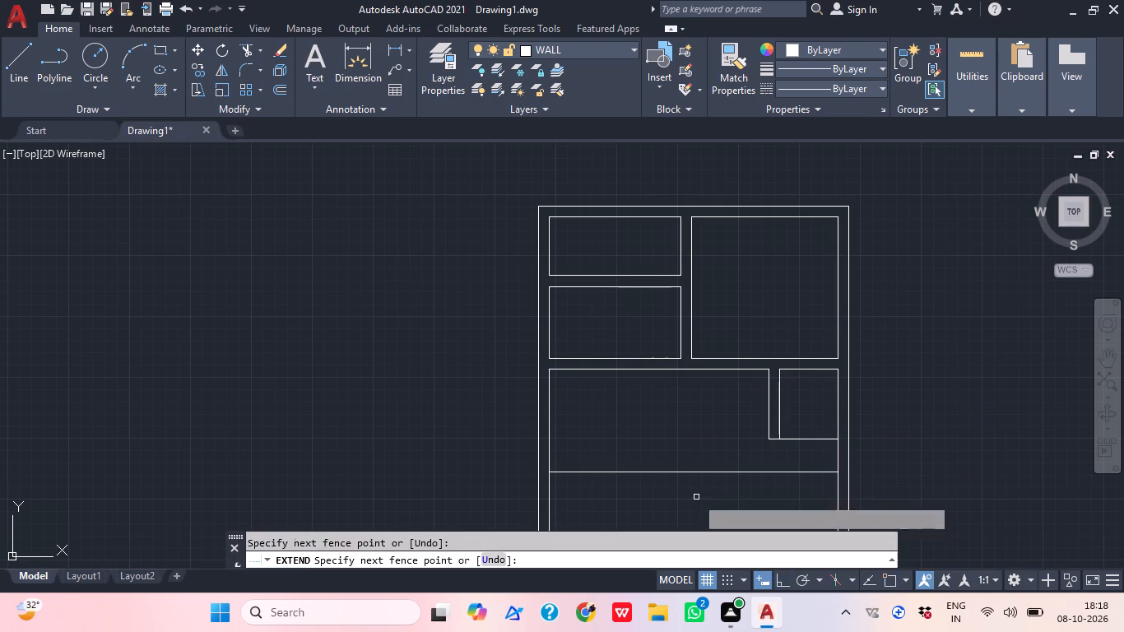
key("Escape")
Offset the extended horizontal line 9" downward to form the second cross wall.
middle_click(769, 488)
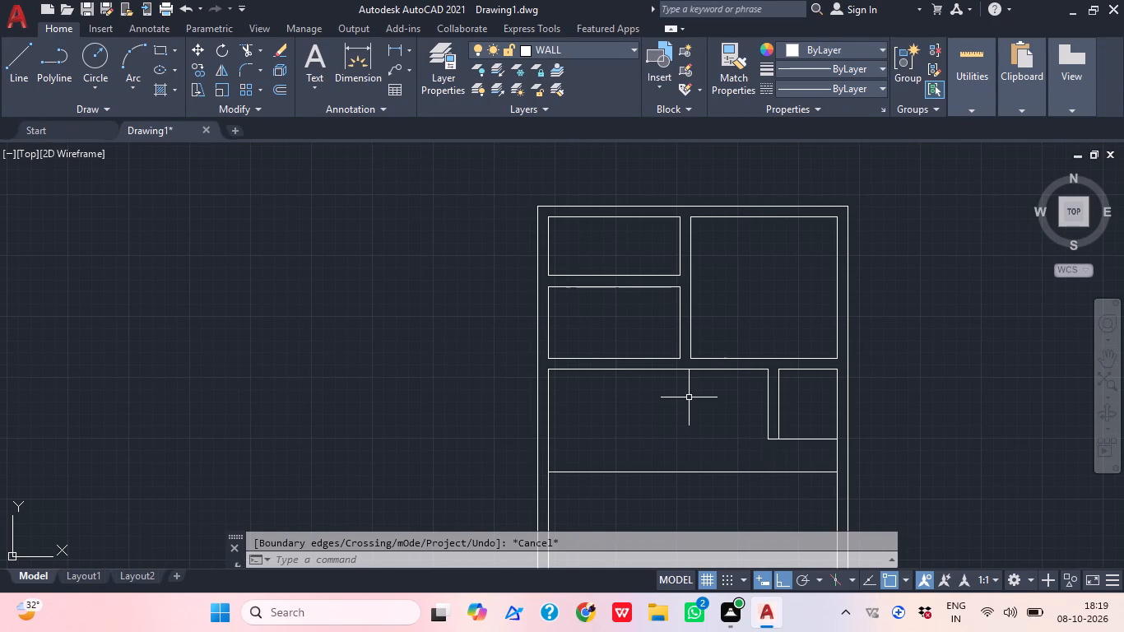
type("O")
key("space")
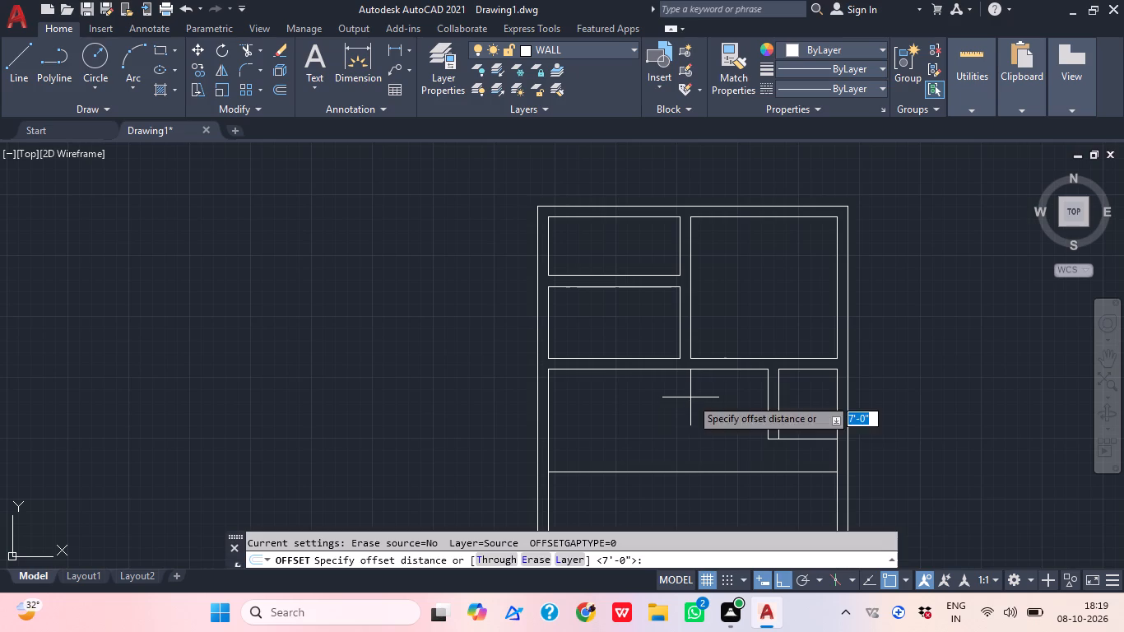
key("9")
key("shift+quotedbl")
key("Return")
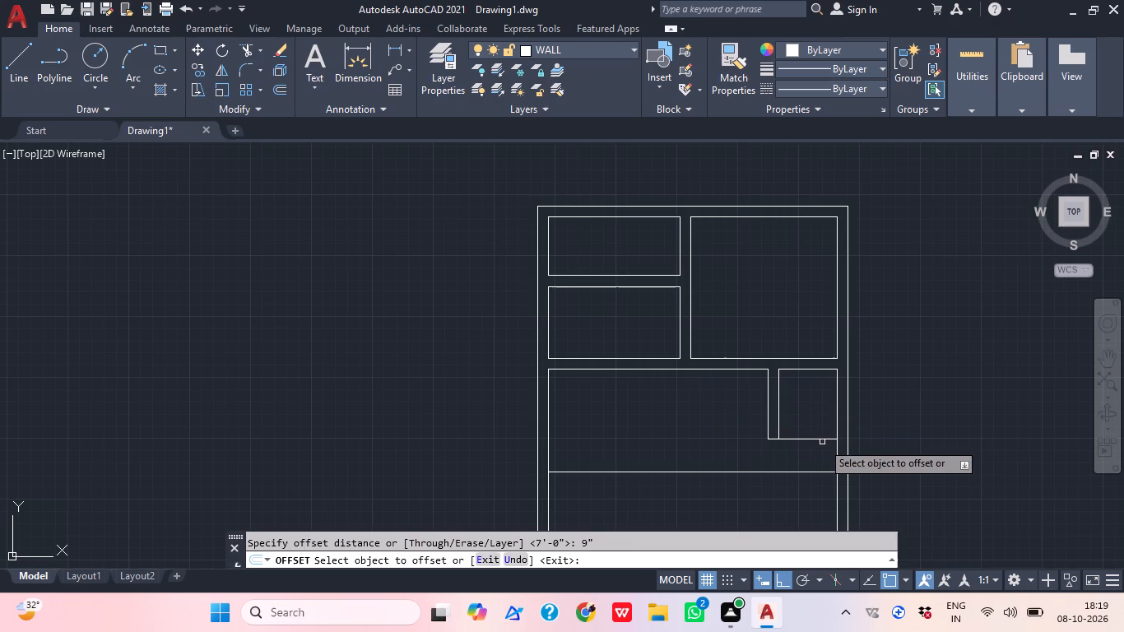
left_click(776, 469)
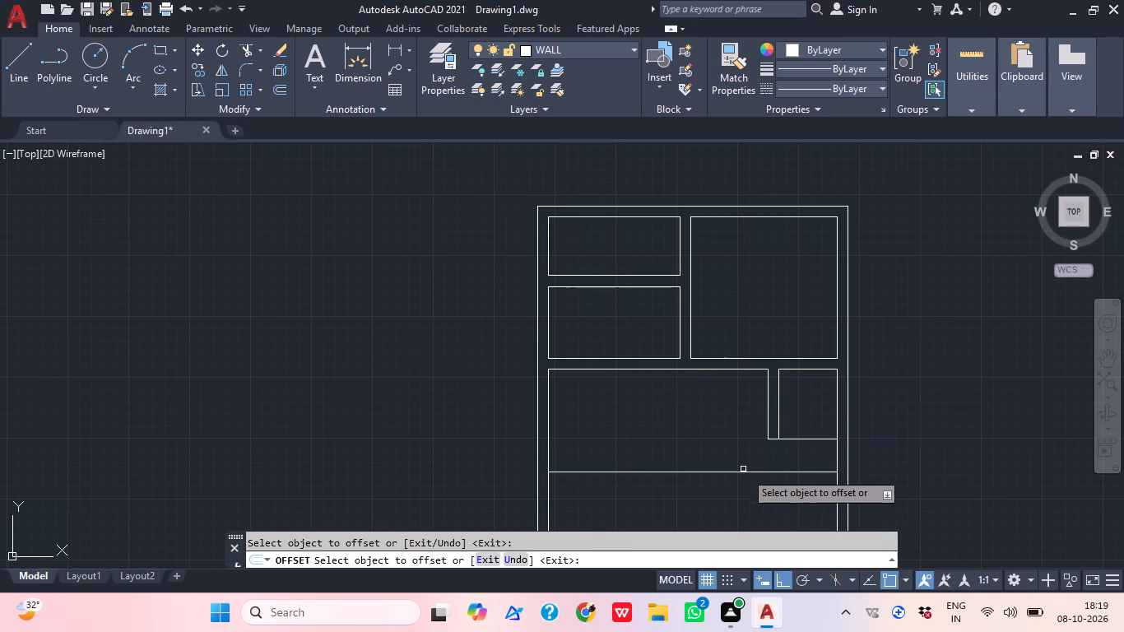
left_click(734, 472)
left_click(736, 503)
middle_click_drag(681, 406, 648, 365)
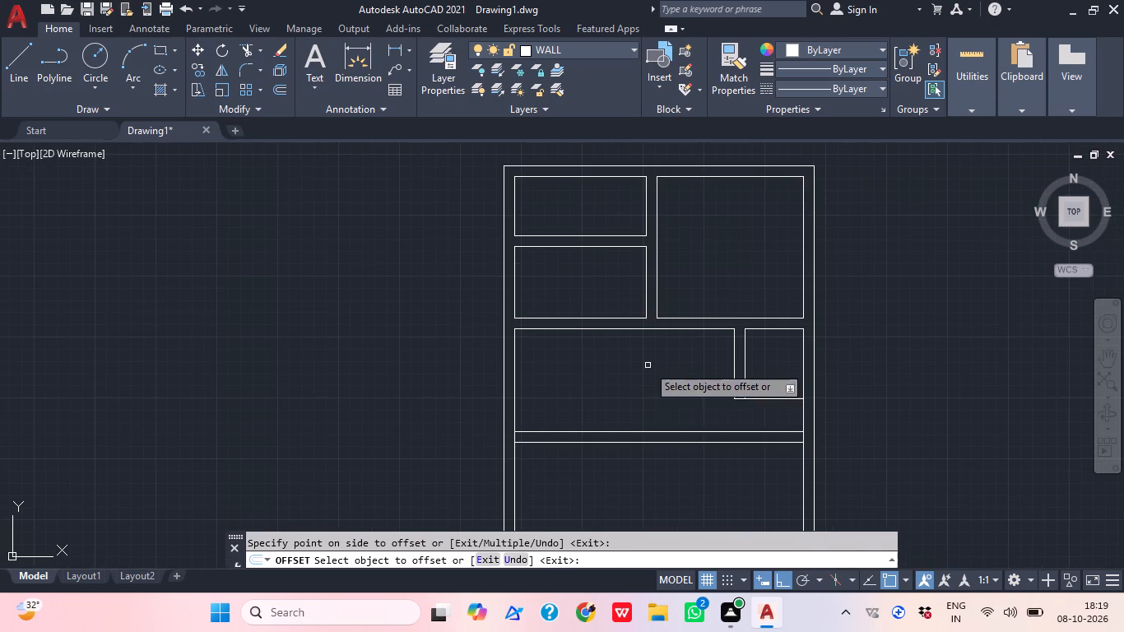
key("Escape")
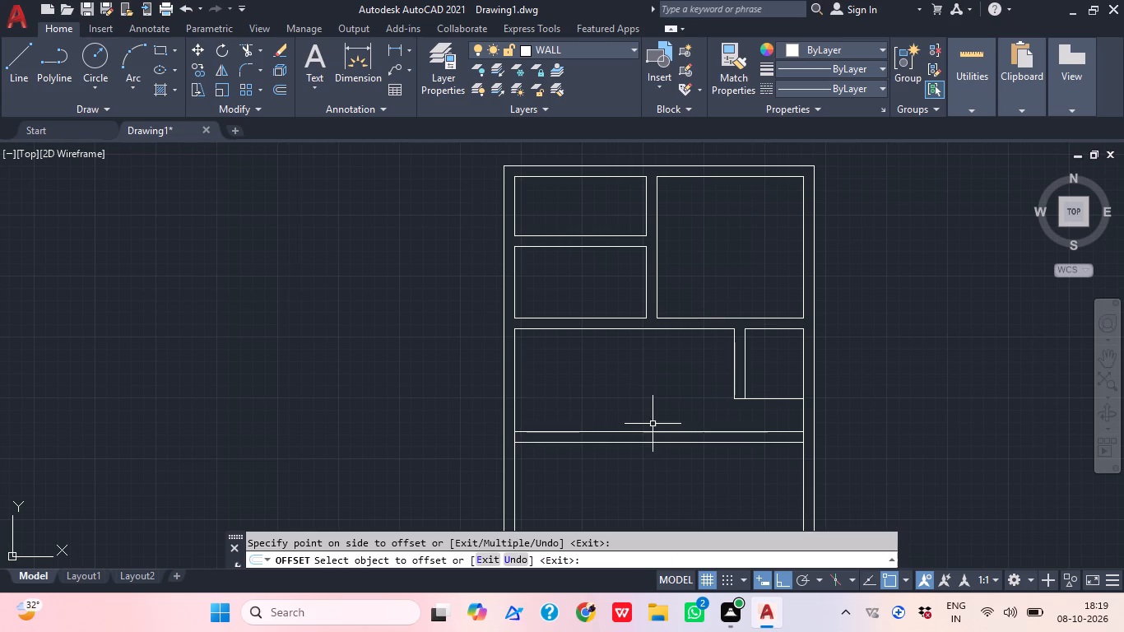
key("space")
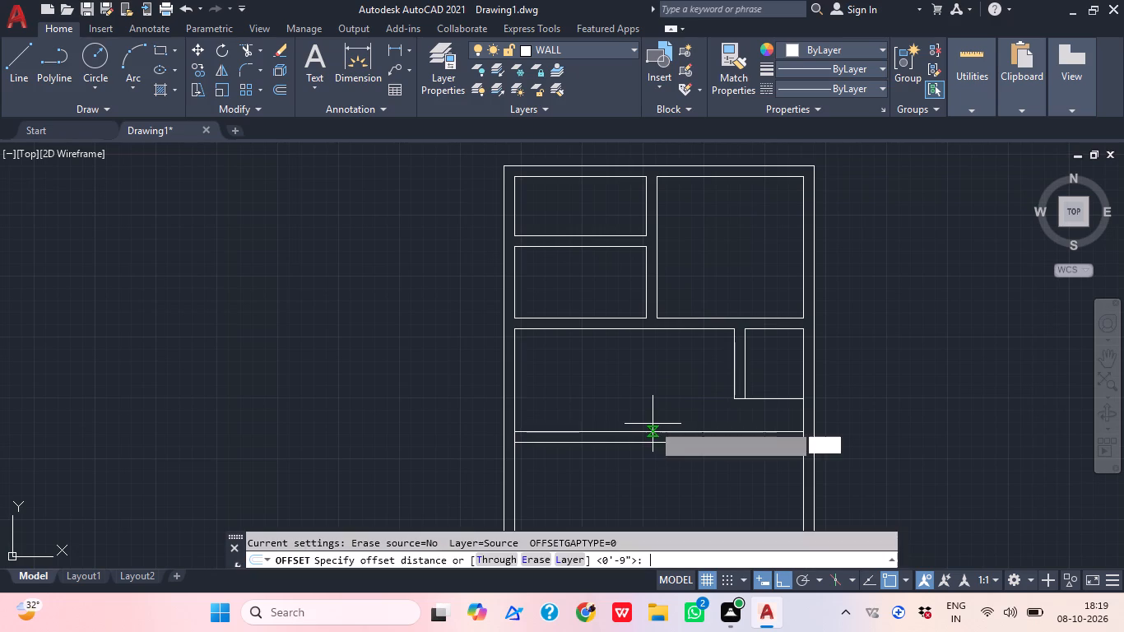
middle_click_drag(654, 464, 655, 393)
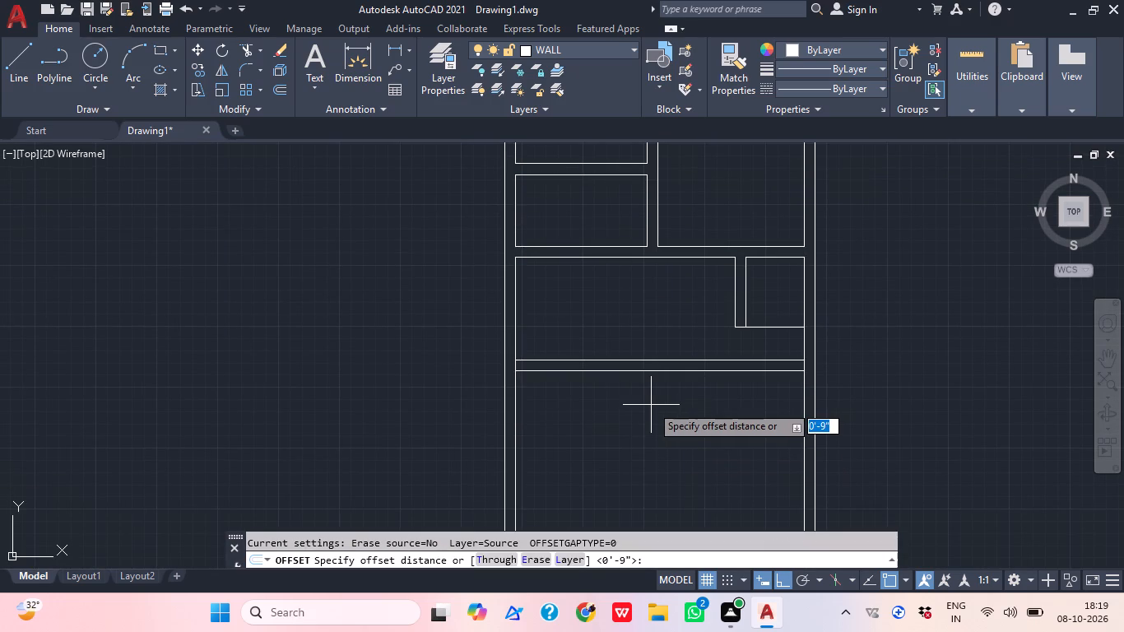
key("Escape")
Trim the left exterior wall's inner line between the second cross wall's two lines to open the junction.
type("TR")
key("space")
scroll(529, 336, "up", 1)
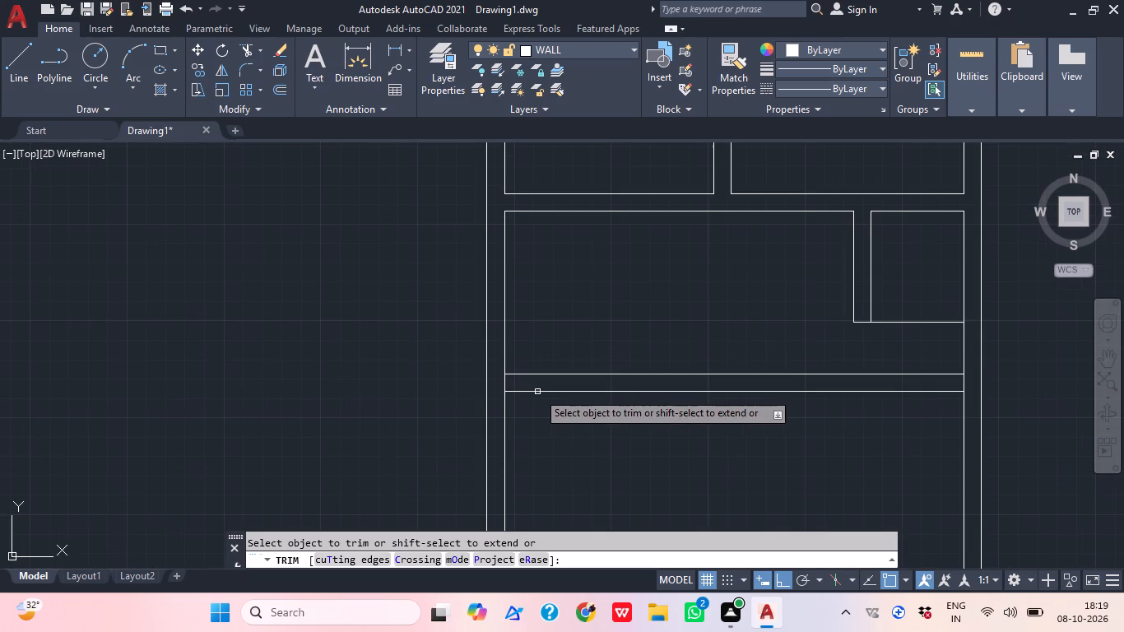
left_click(515, 383)
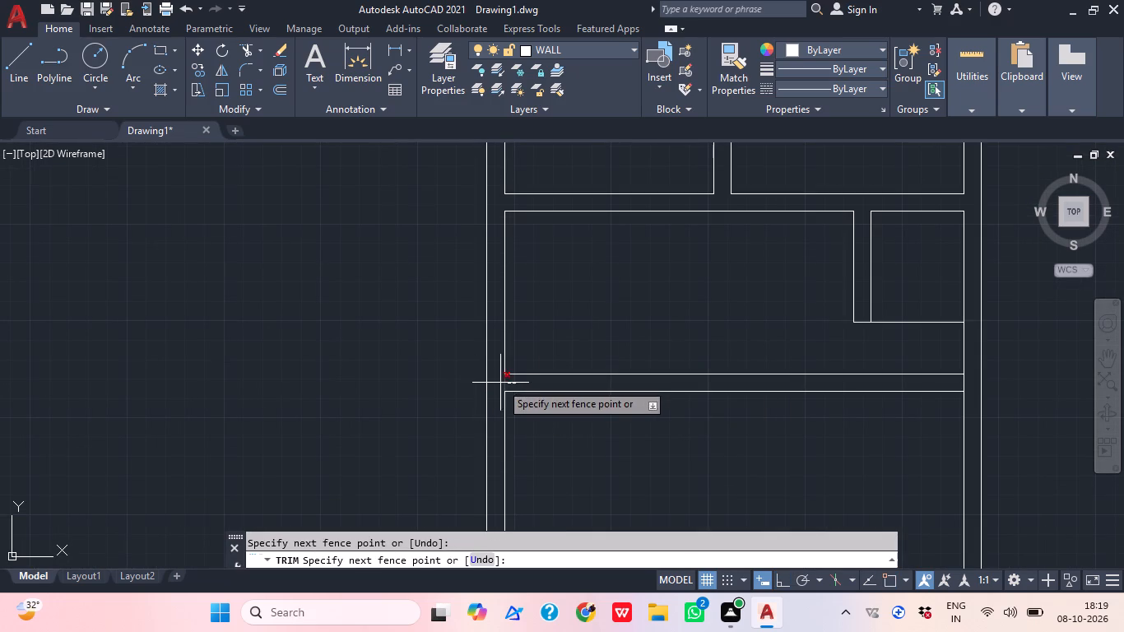
left_click(499, 383)
key("Escape")
Offset the left exterior wall's inner line below the second cross wall 5'8" to the right.
middle_click_drag(600, 441, 534, 350)
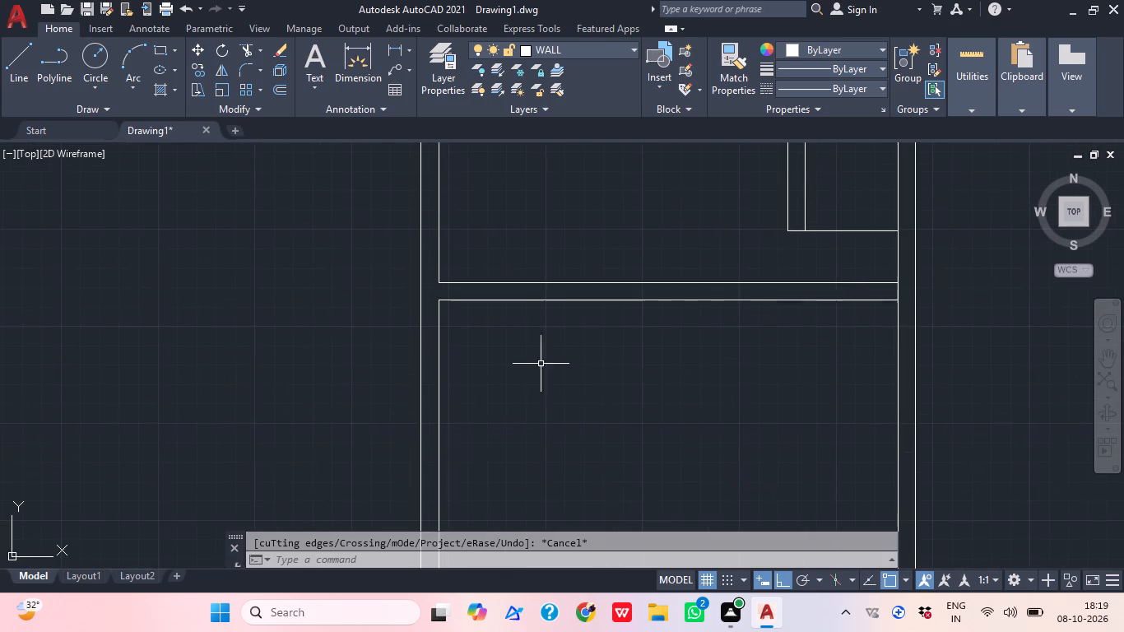
type("O")
key("space")
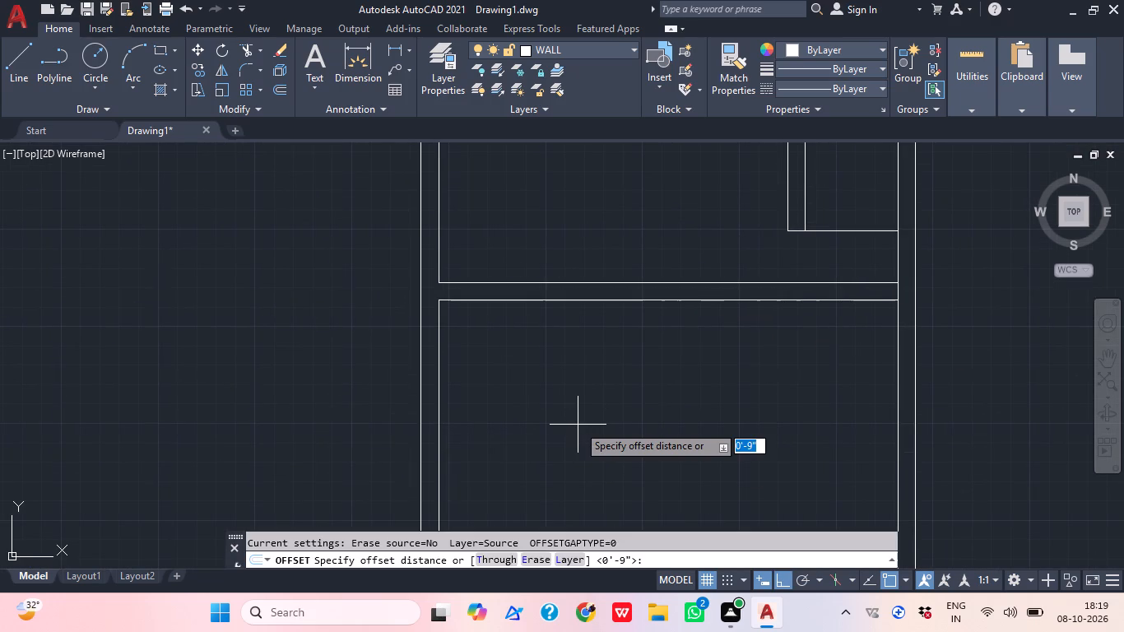
type("5'8\"")
key("Return")
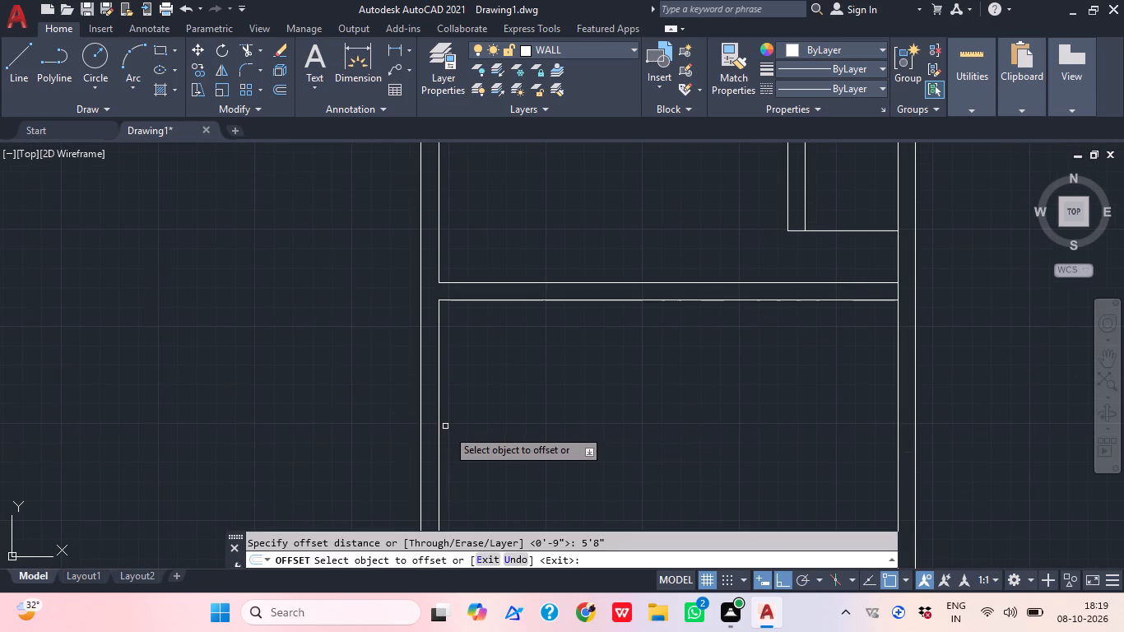
left_click(439, 423)
left_click(532, 442)
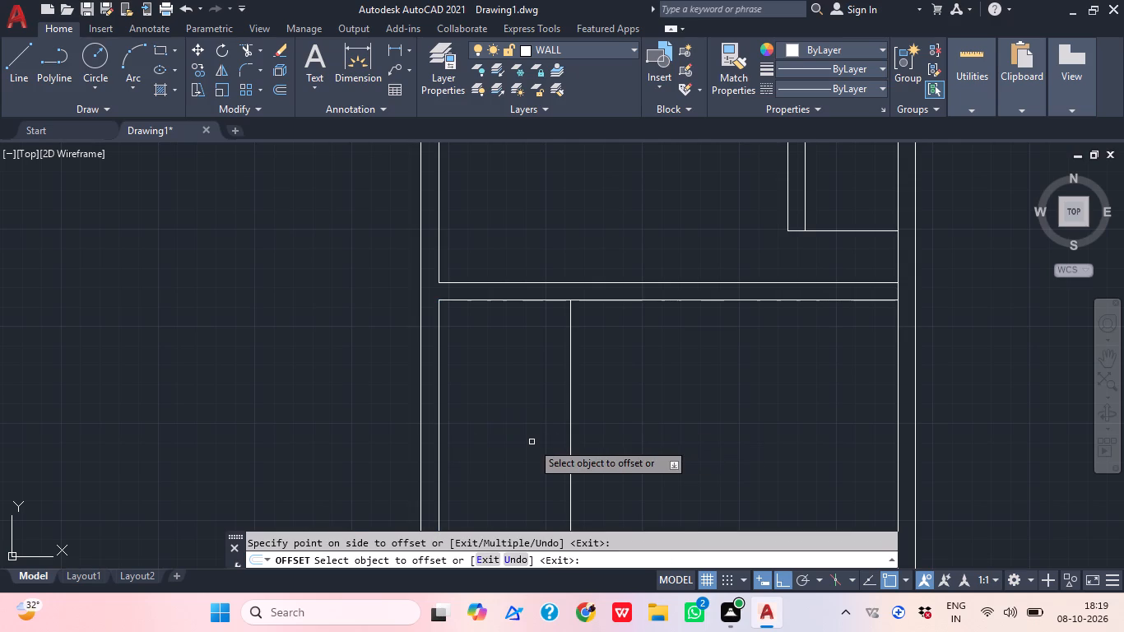
key("space")
Offset the new vertical line 9" to the right to form the partition wall below the second cross wall.
key("space")
type("9\"")
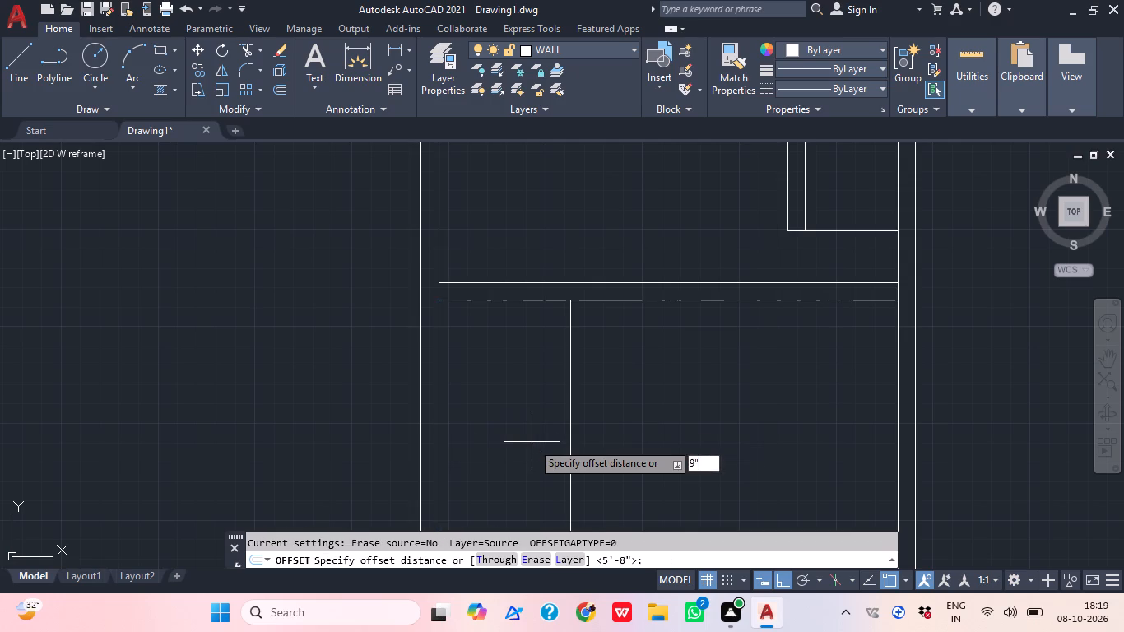
key("Return")
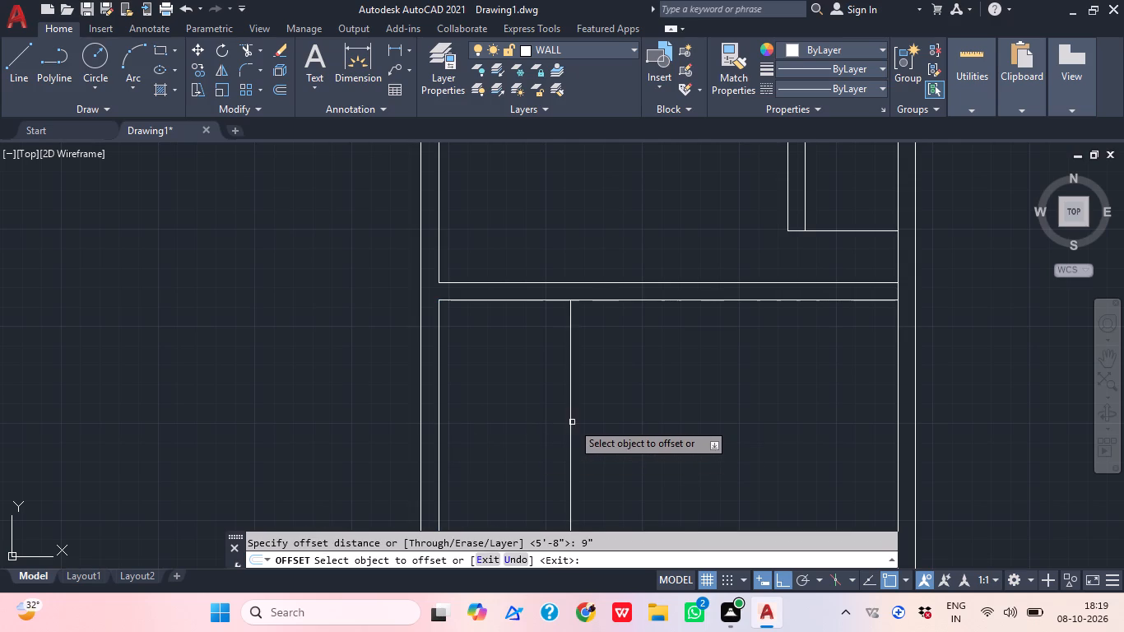
left_click(570, 422)
left_click(614, 437)
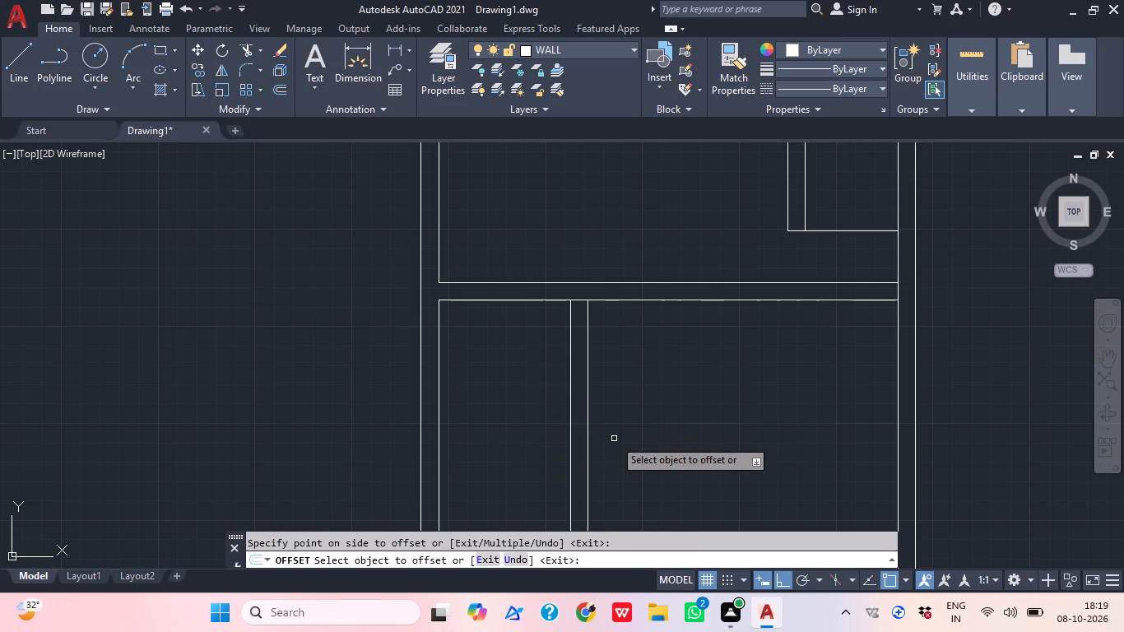
key("space")
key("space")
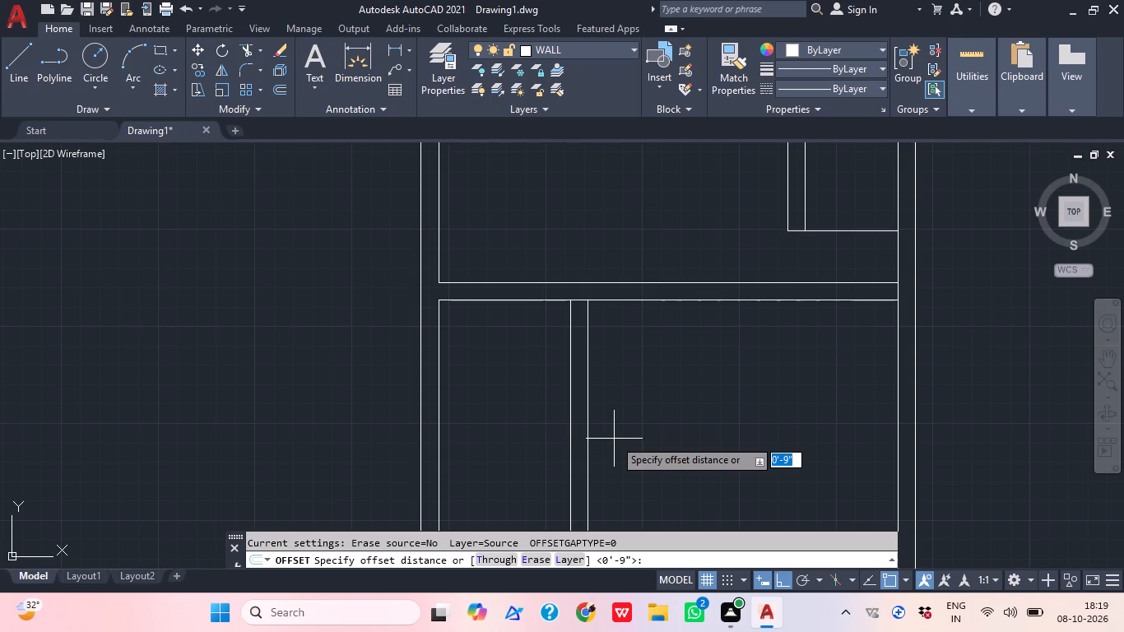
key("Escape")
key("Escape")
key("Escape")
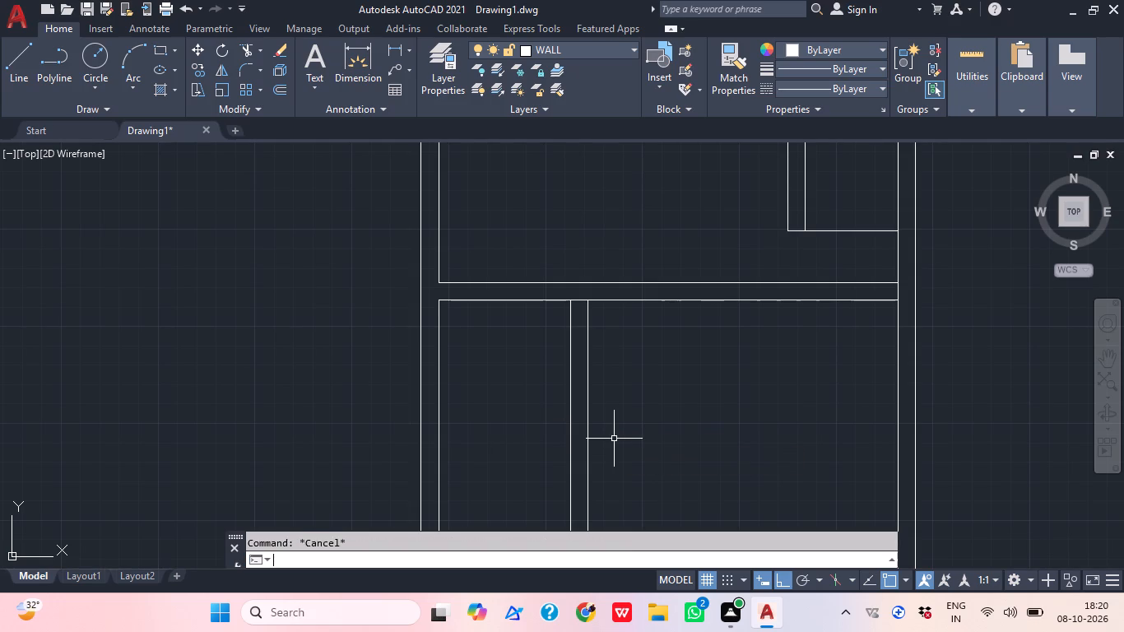
Trim the second cross wall's lower line between the partition wall's two lines to open the junction.
type("TR")
key("space")
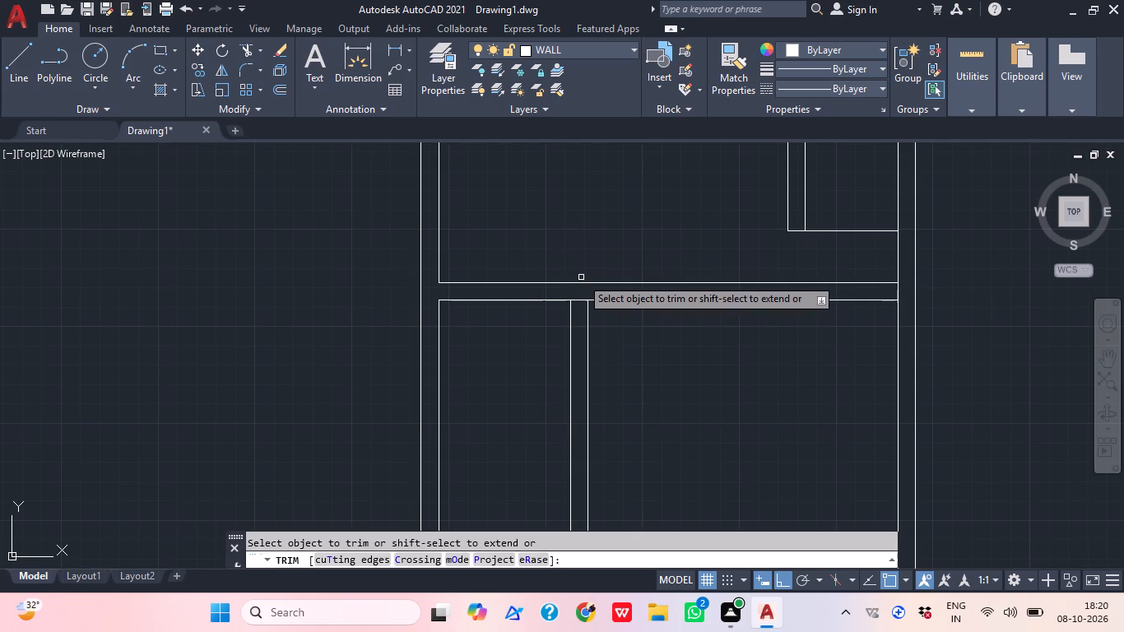
left_click(581, 304)
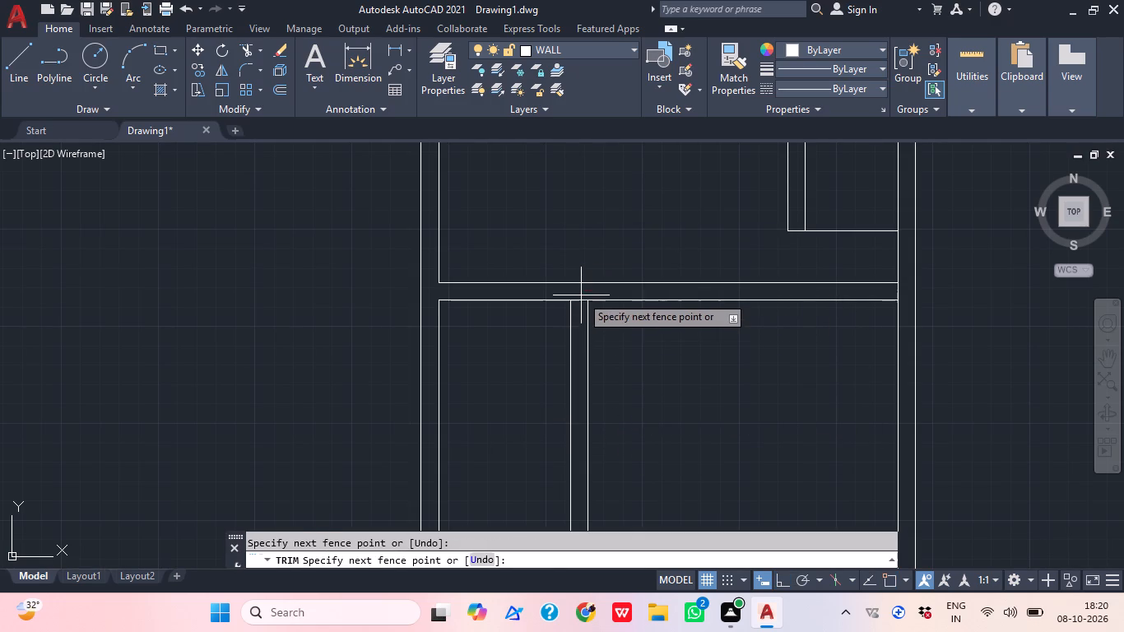
left_click(580, 295)
key("Escape")
Offset the second cross wall's lower line, between the left exterior wall and the partition, 5'8" downward.
key("o")
key("space")
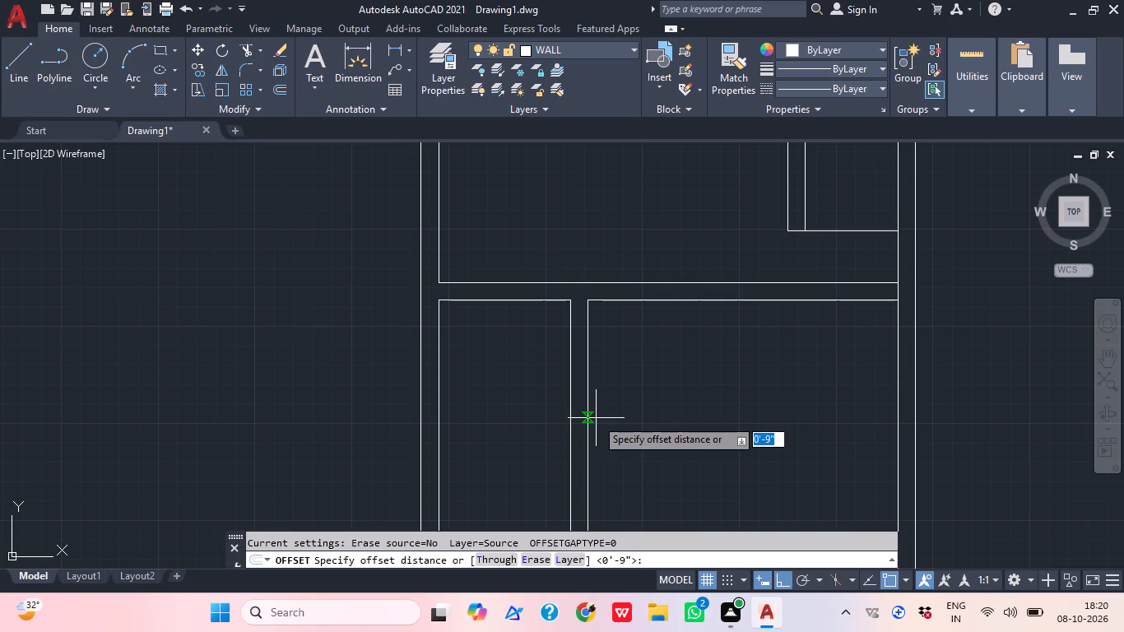
type("5'8\"")
key("Return")
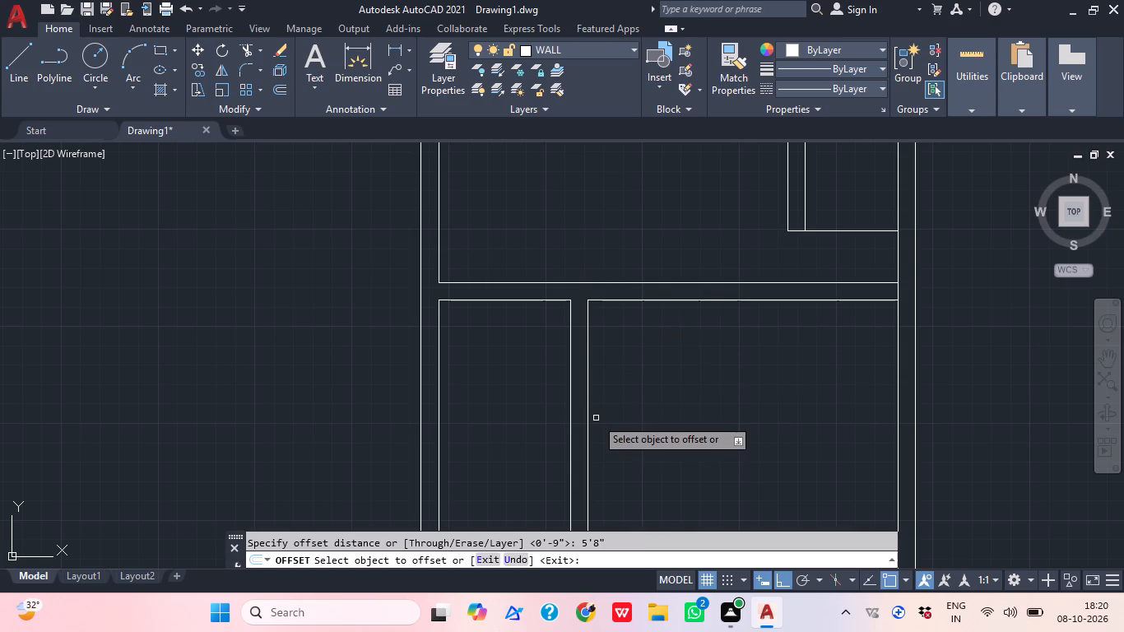
left_click(493, 299)
left_click(469, 397)
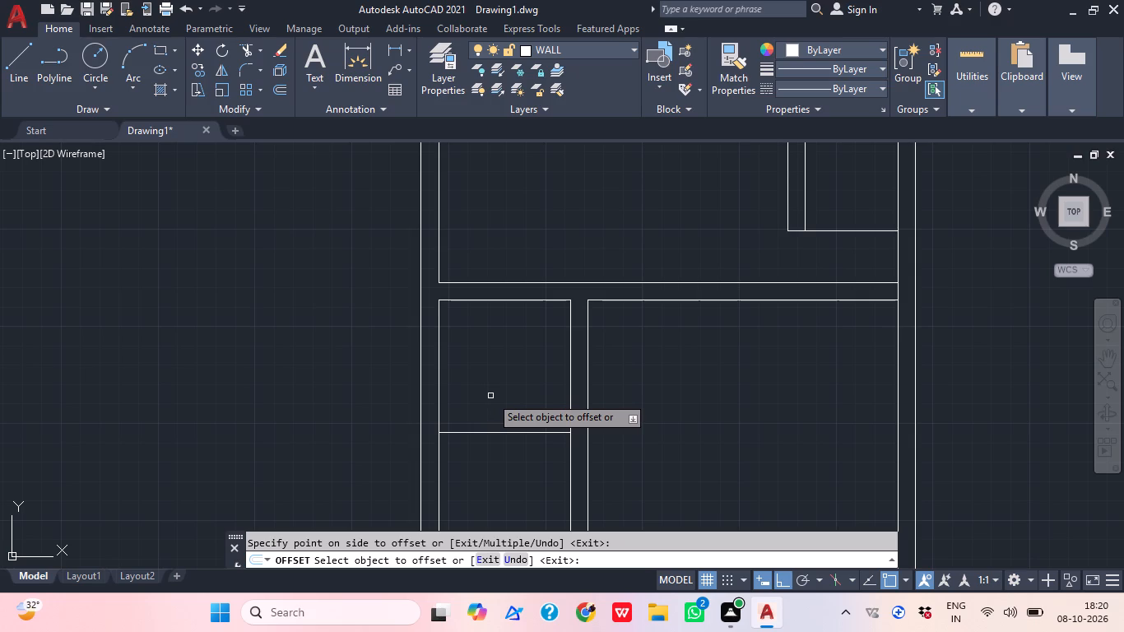
key("space")
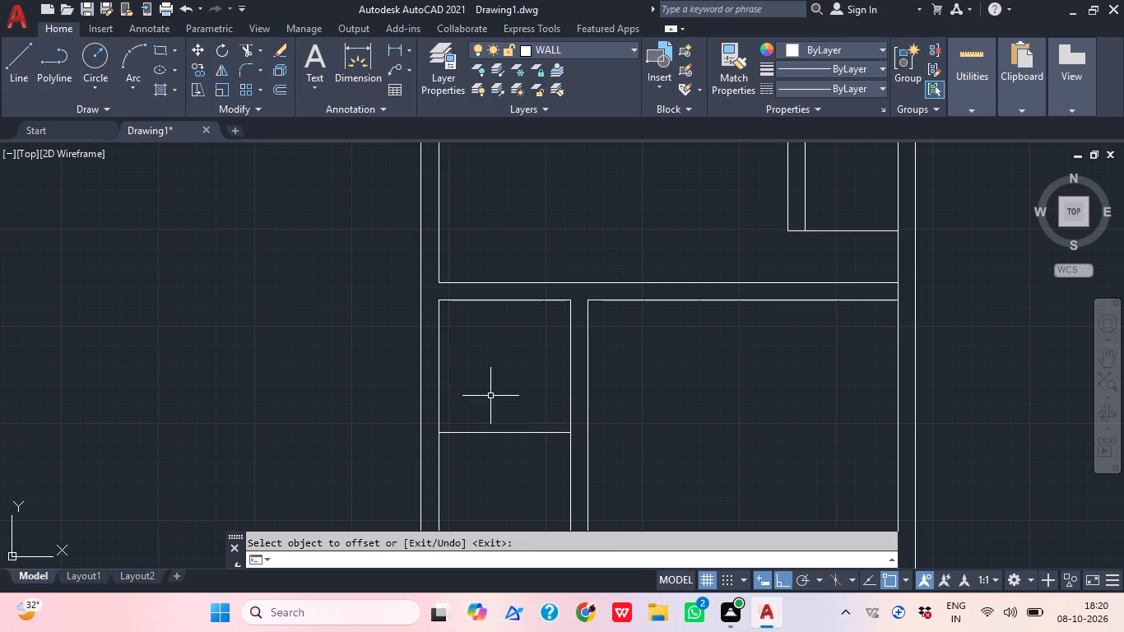
Offset the new short horizontal line 9" downward to form the wall below the first small room.
key("space")
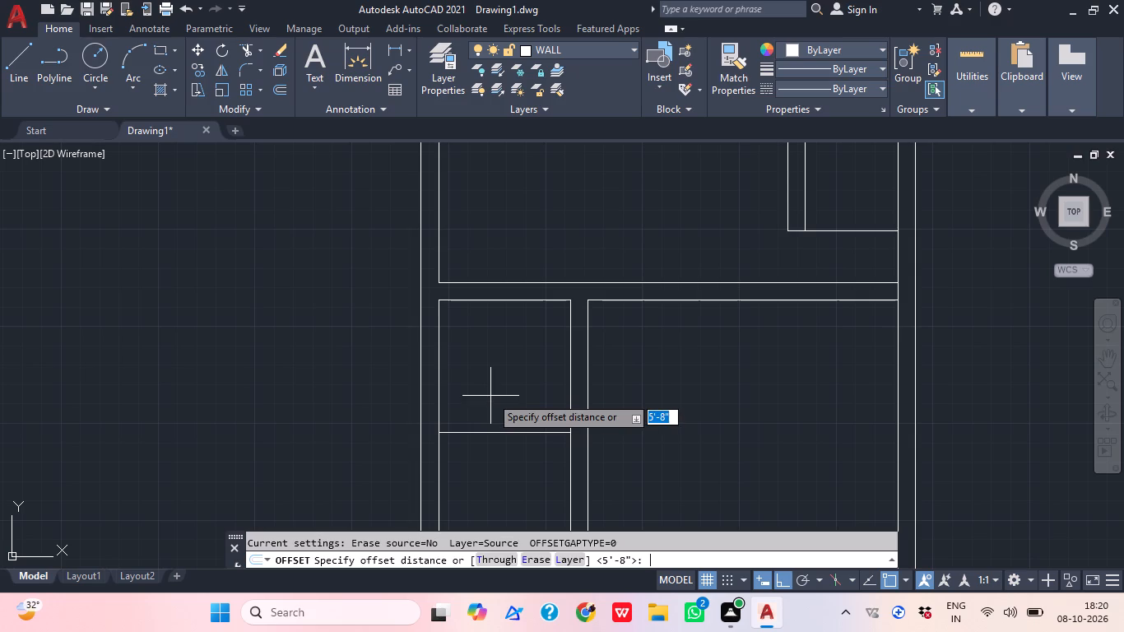
type("9\"")
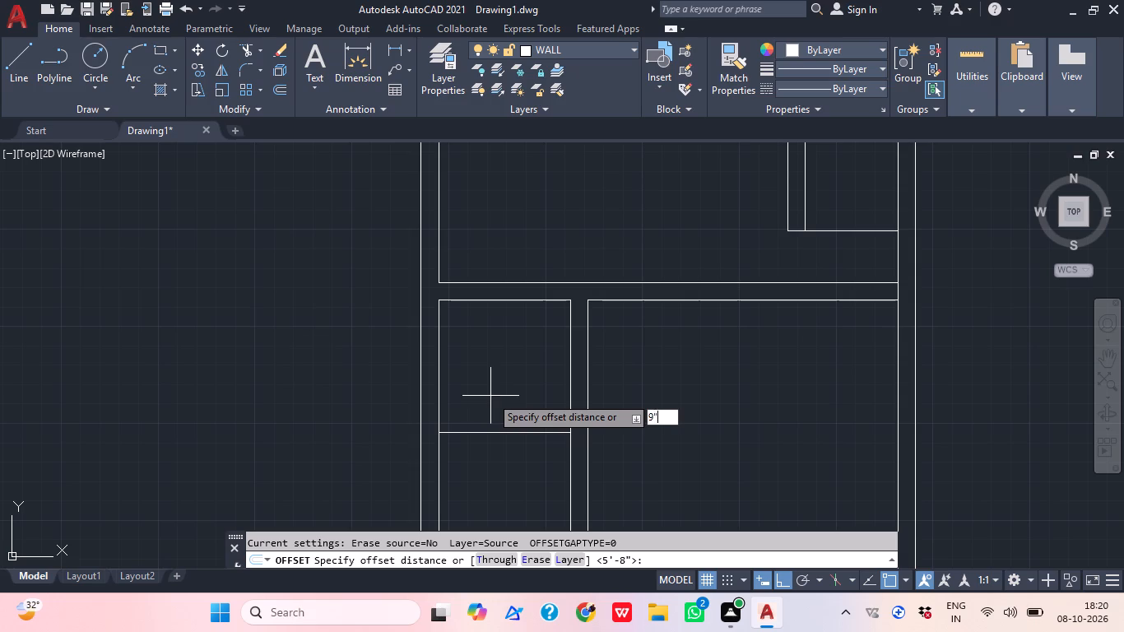
key("Return")
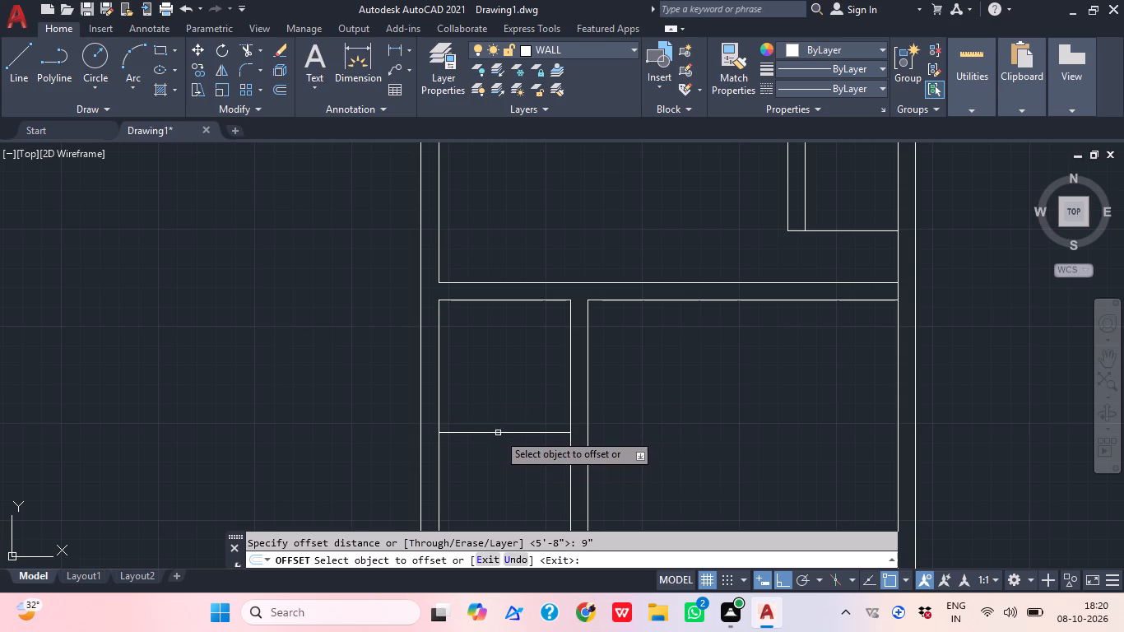
left_click(498, 431)
left_click(484, 472)
key("Escape")
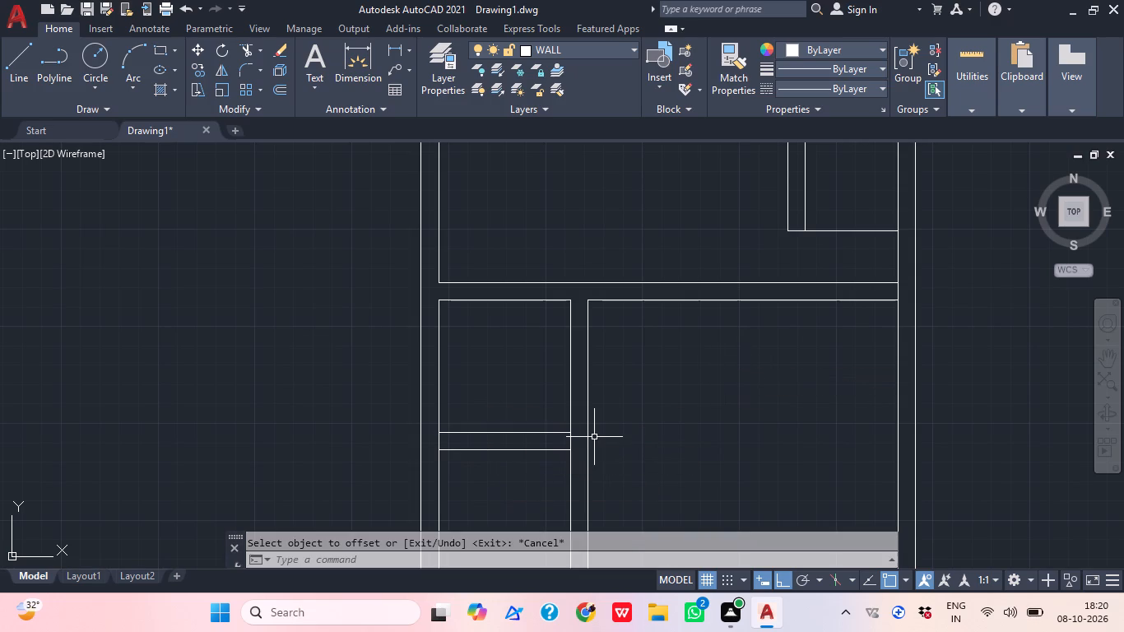
Trim the partition's left line and the left exterior wall's inner line between the short wall's two lines.
type("TR")
key("space")
scroll(566, 456, "up", 2)
left_click(578, 425)
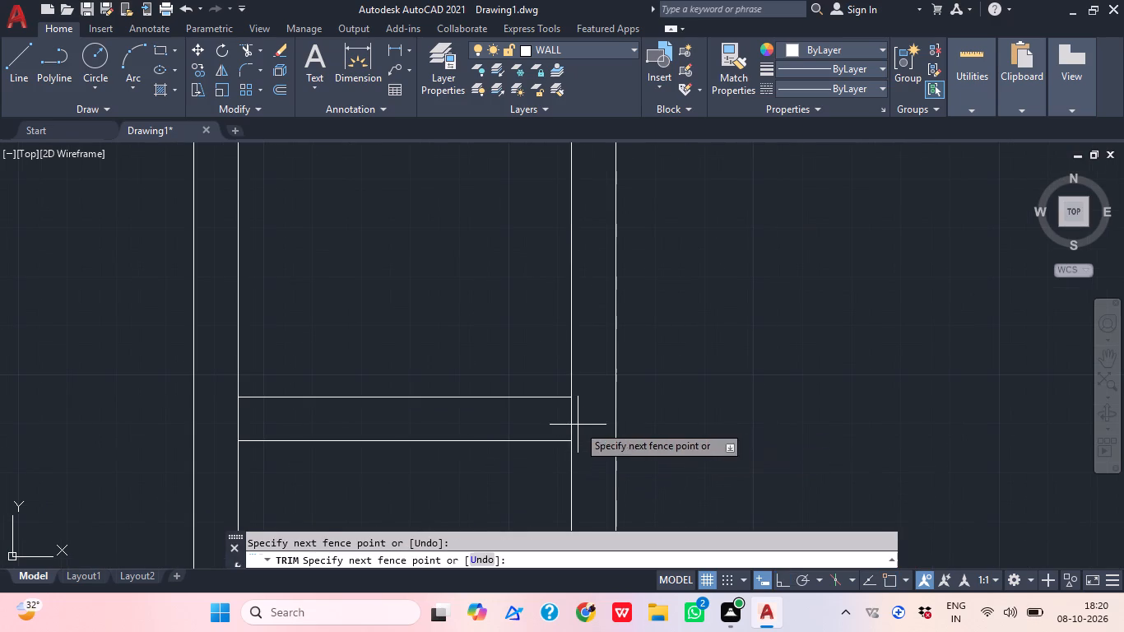
left_click(547, 418)
left_click(247, 418)
left_click(231, 415)
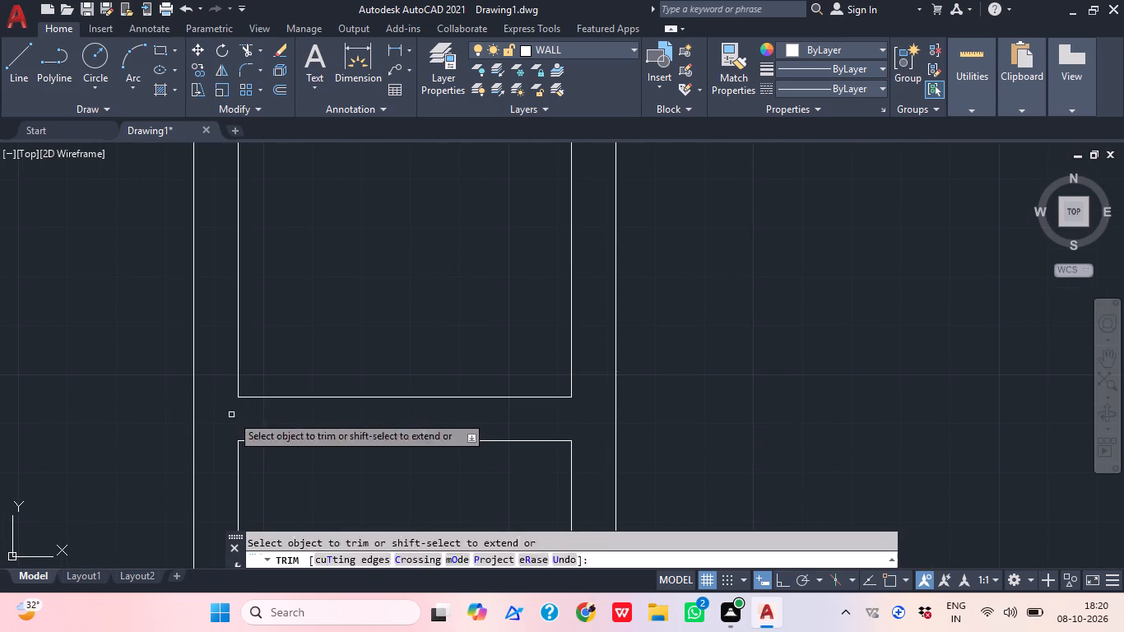
key("Escape")
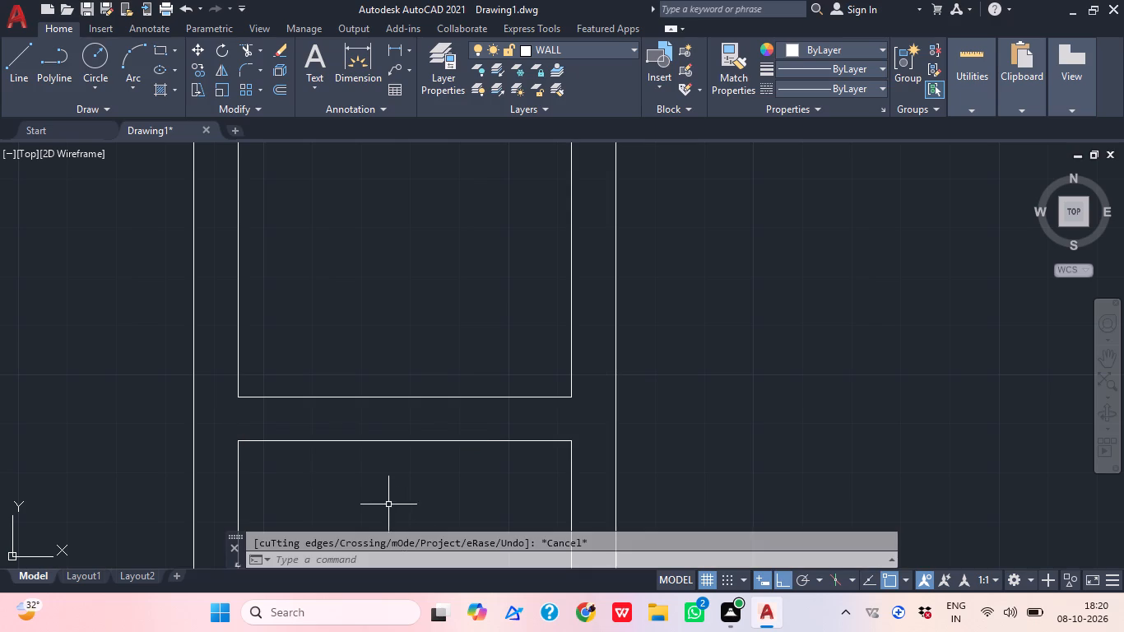
key("Escape")
Offset the short wall's lower line 5'8" downward to set the second small room's depth.
scroll(466, 402, "down", 2)
middle_click_drag(567, 399, 532, 455)
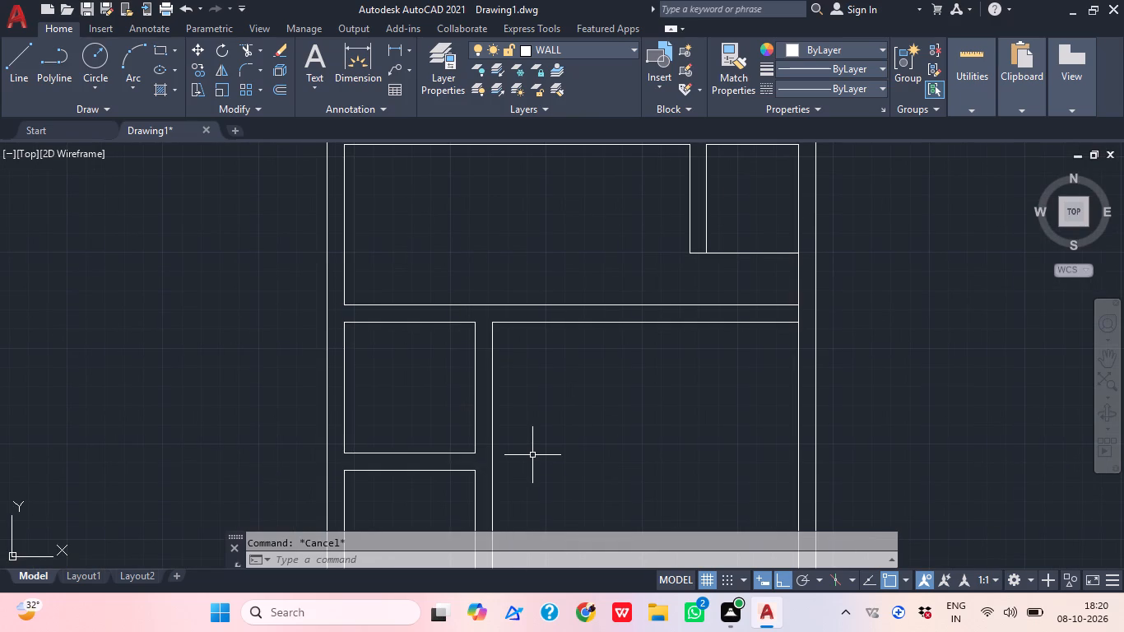
type("O")
key("space")
type("5'8\"")
key("Return")
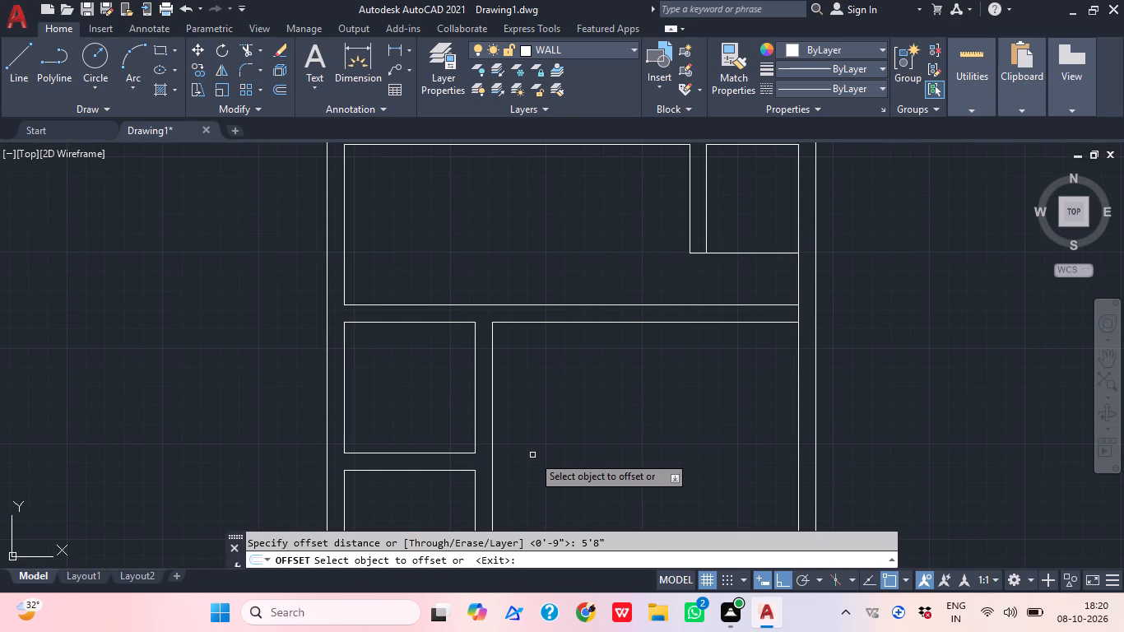
scroll(572, 397, "down", 1)
middle_click_drag(569, 473, 571, 456)
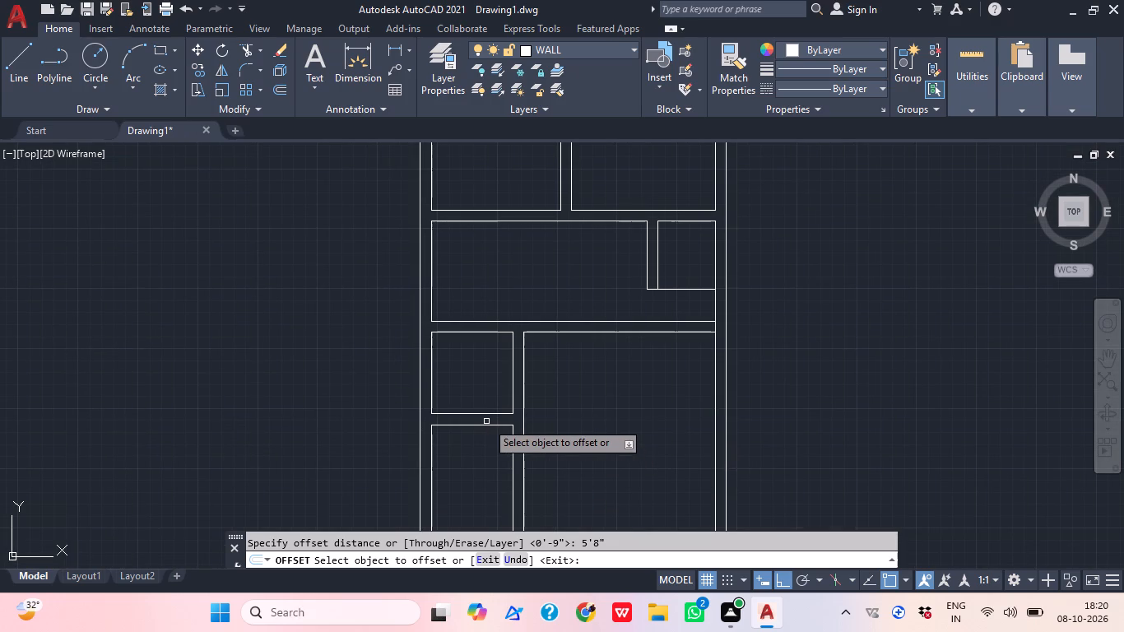
left_click(486, 425)
middle_click_drag(533, 434, 539, 332)
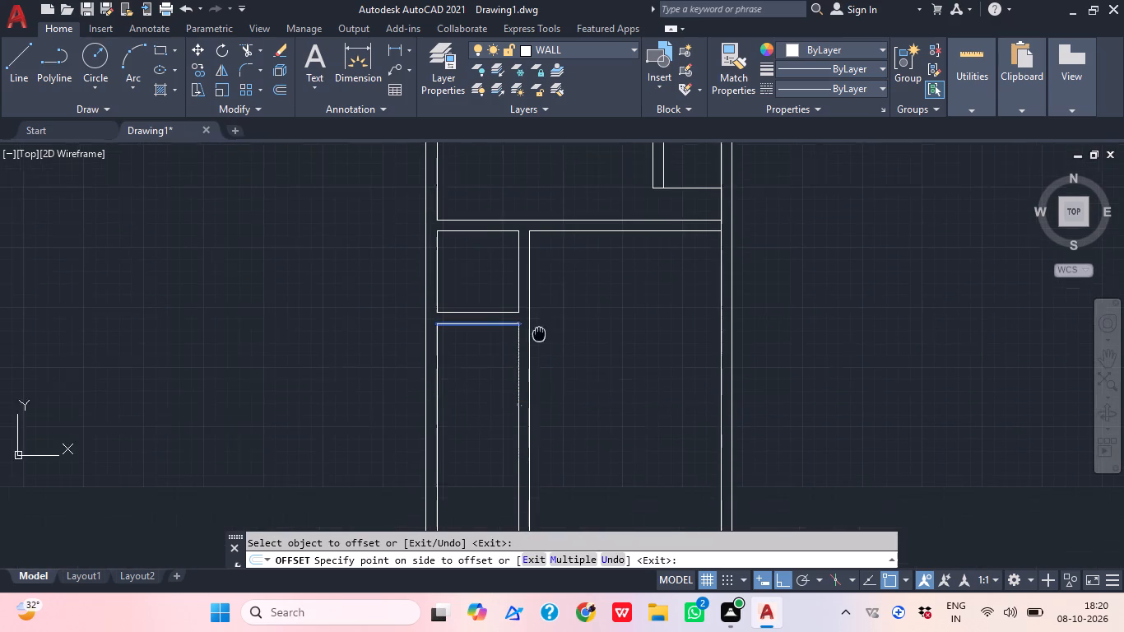
middle_click_drag(539, 332, 541, 331)
left_click(507, 424)
key("space")
Offset the new horizontal line 9" downward to form the wall below the second small room.
key("space")
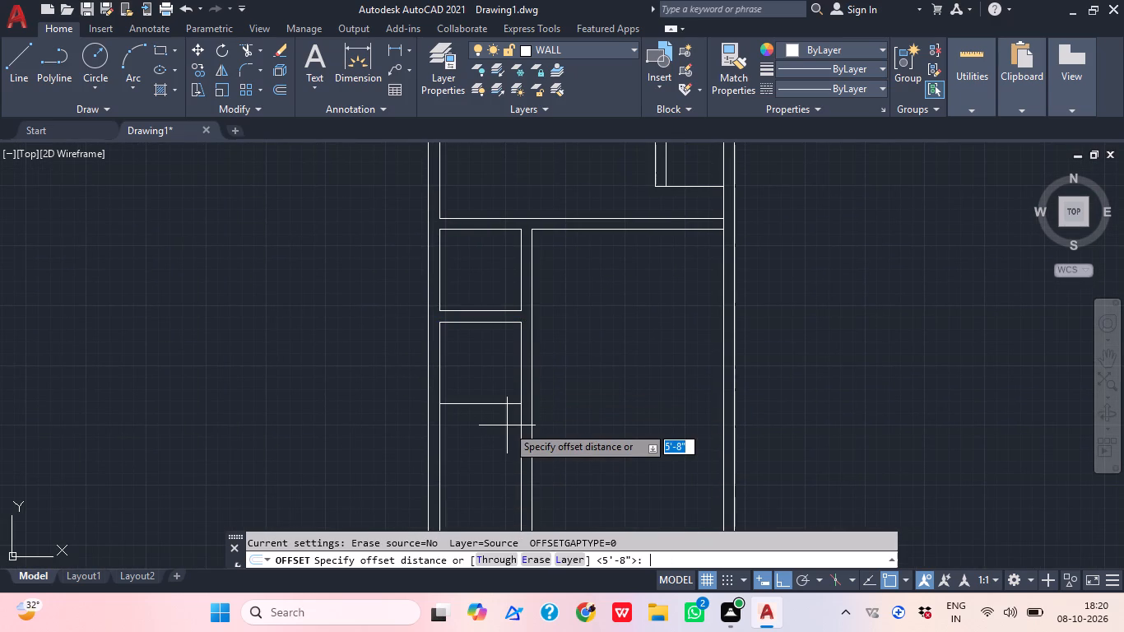
type("9\"")
key("Return")
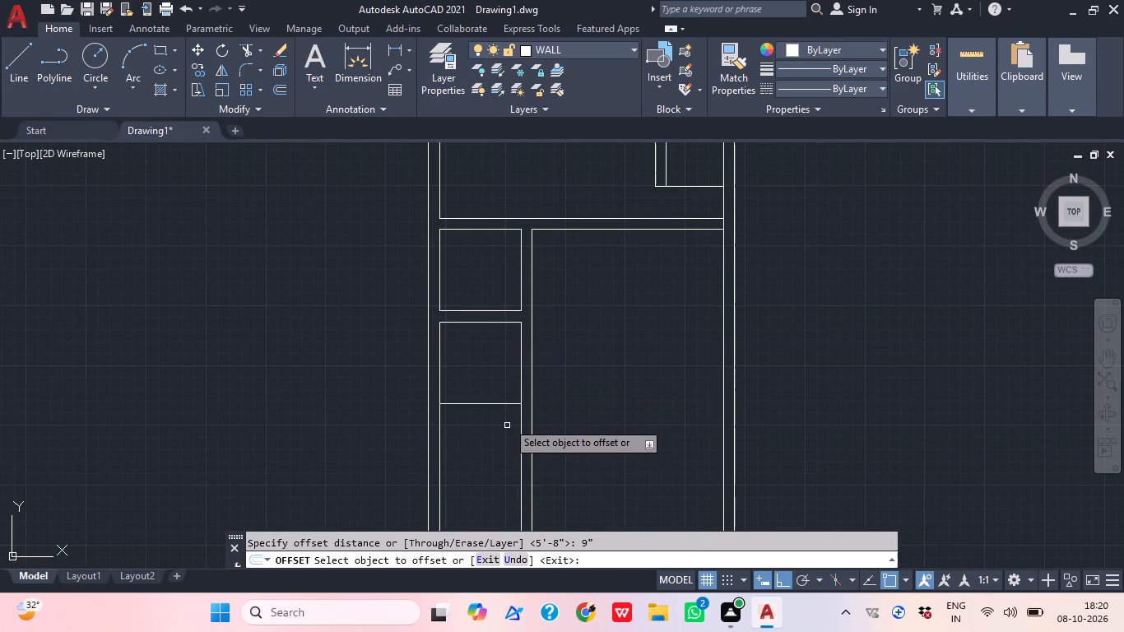
left_click(487, 402)
left_click(477, 446)
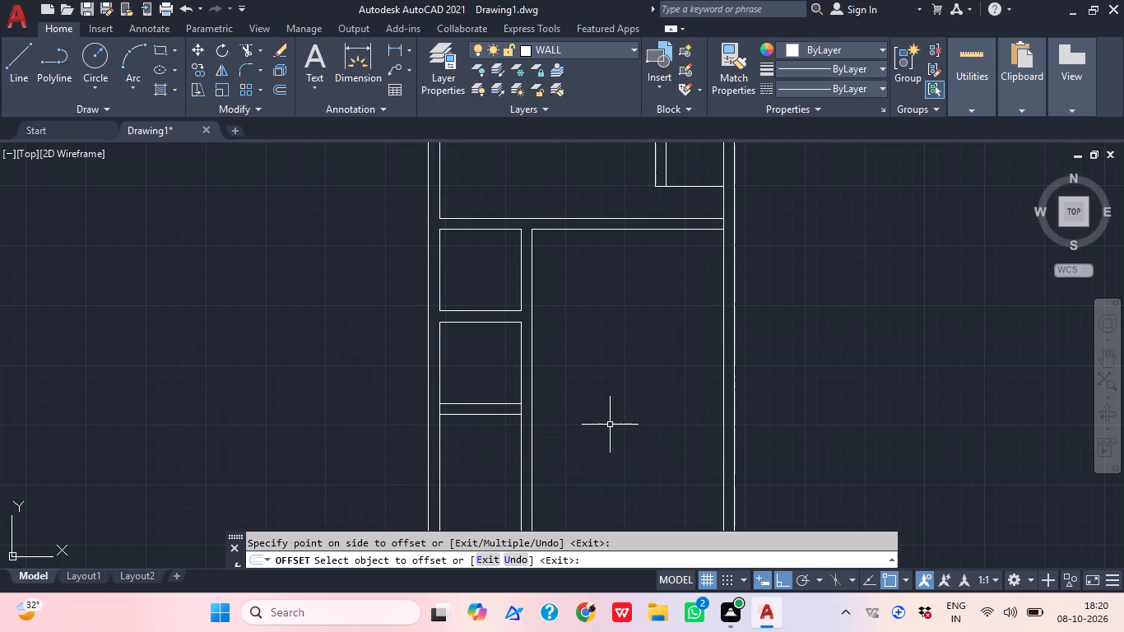
key("Escape")
Trim the exterior wall's inner line and the partition's left line between the second short wall's two lines.
type("TR")
key("space")
scroll(458, 420, "up", 1)
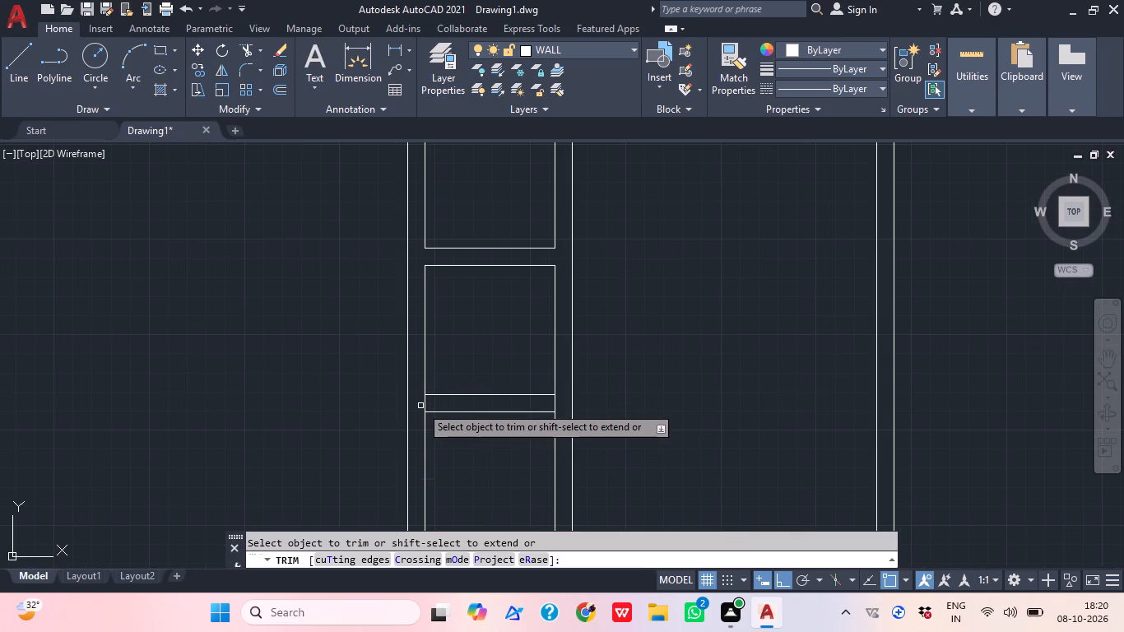
left_click(426, 401)
left_click(547, 403)
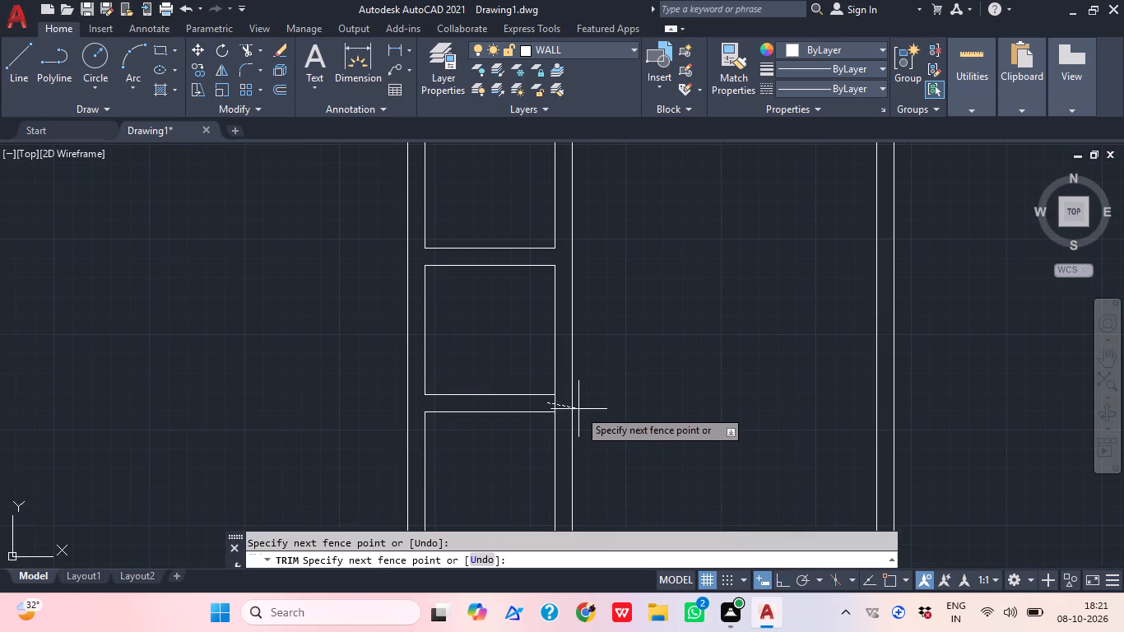
left_click(559, 407)
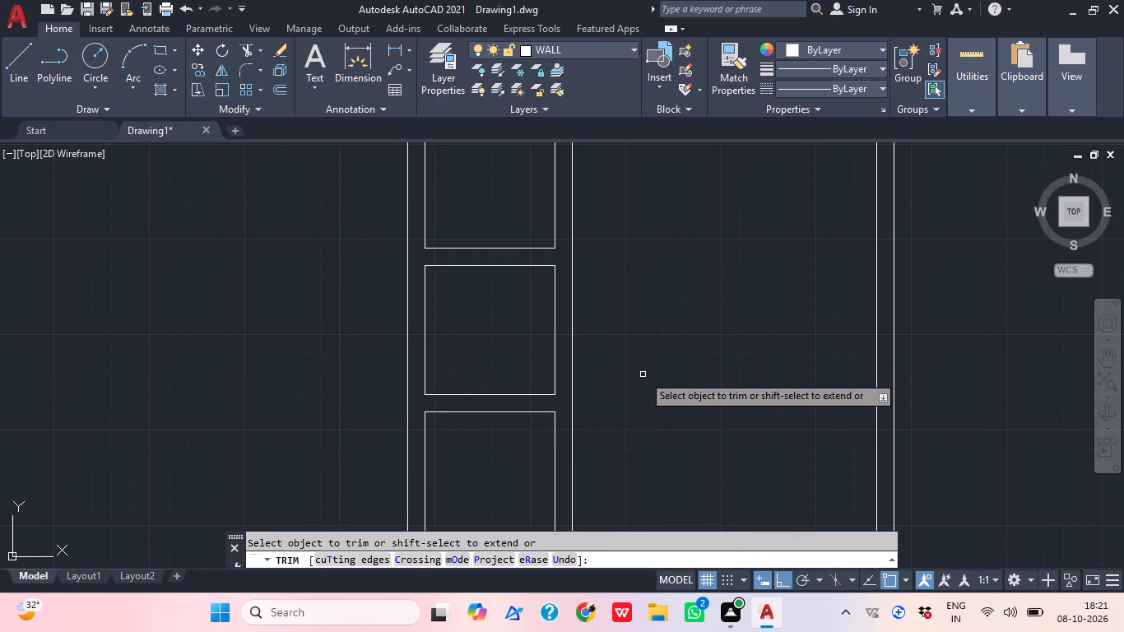
key("Escape")
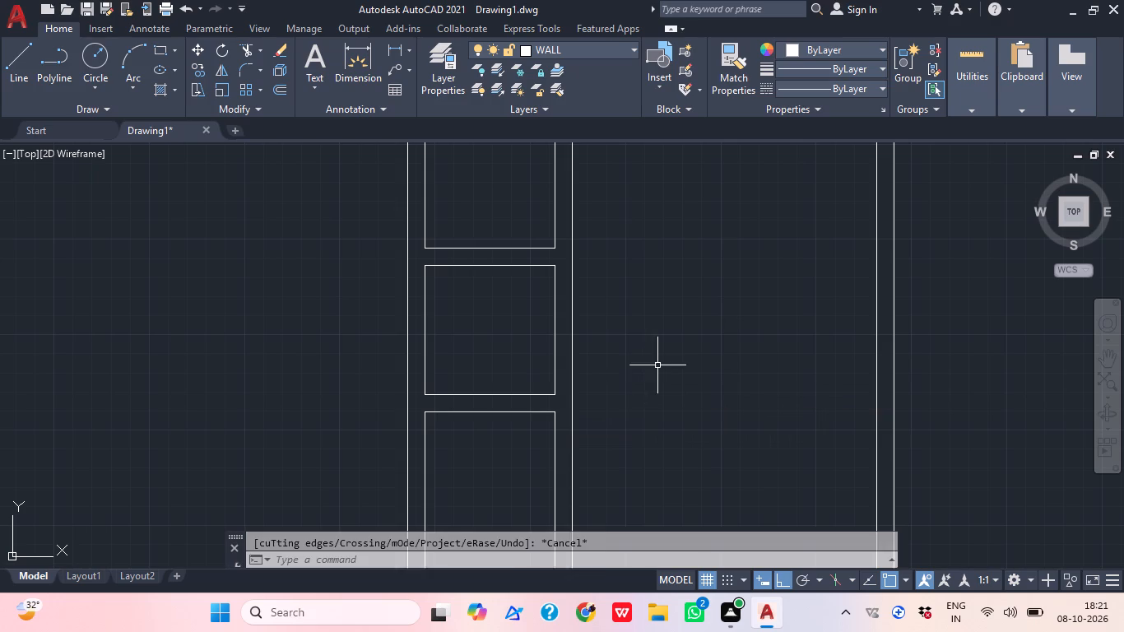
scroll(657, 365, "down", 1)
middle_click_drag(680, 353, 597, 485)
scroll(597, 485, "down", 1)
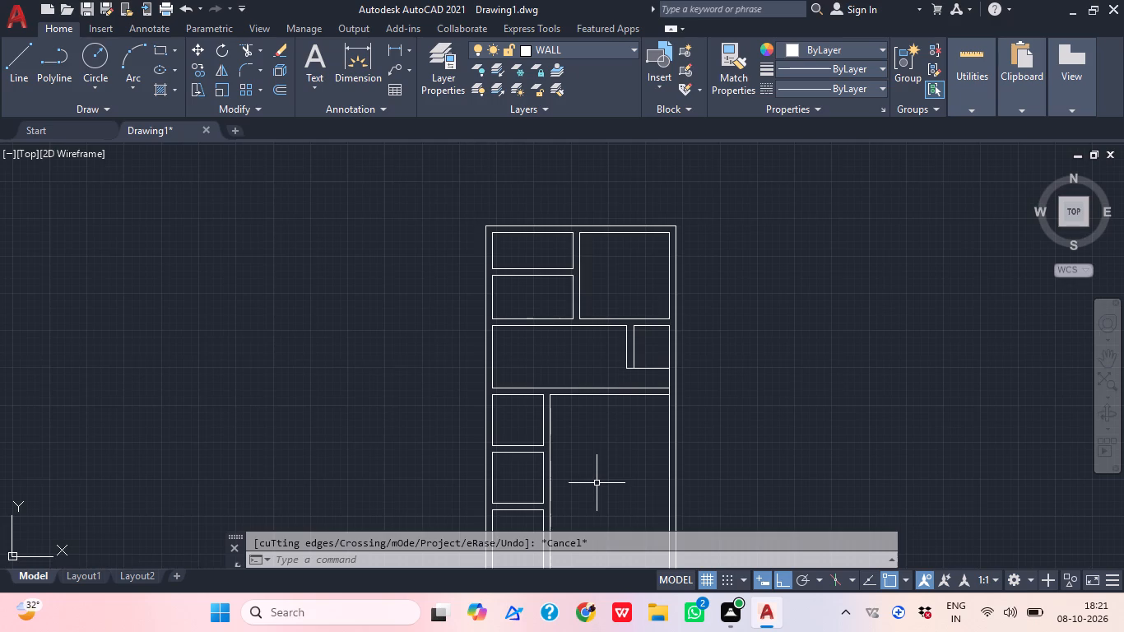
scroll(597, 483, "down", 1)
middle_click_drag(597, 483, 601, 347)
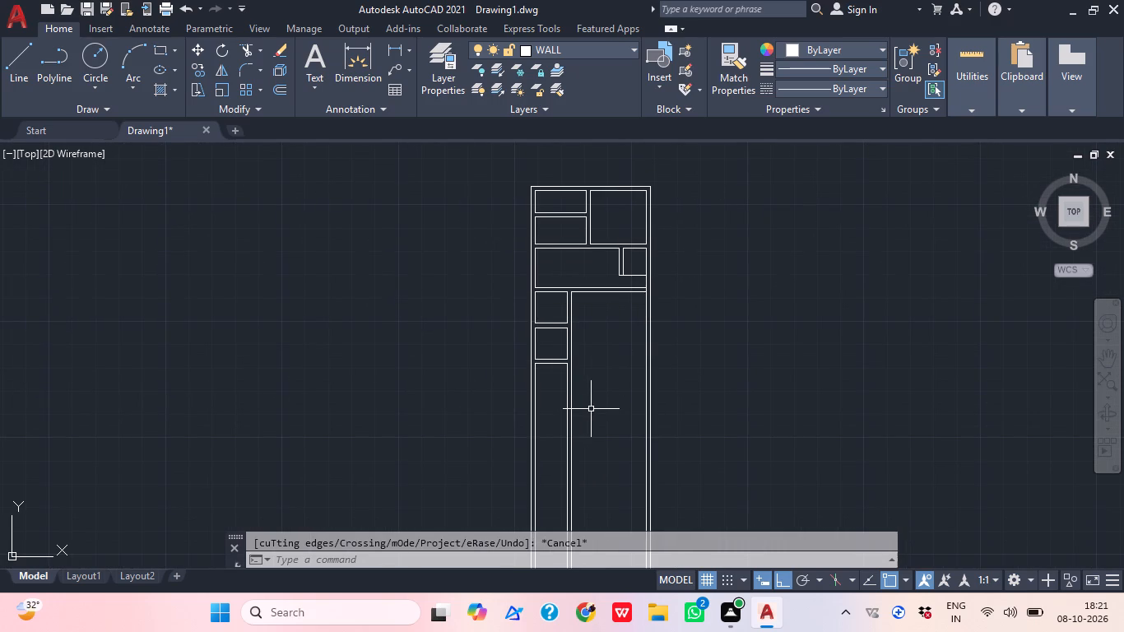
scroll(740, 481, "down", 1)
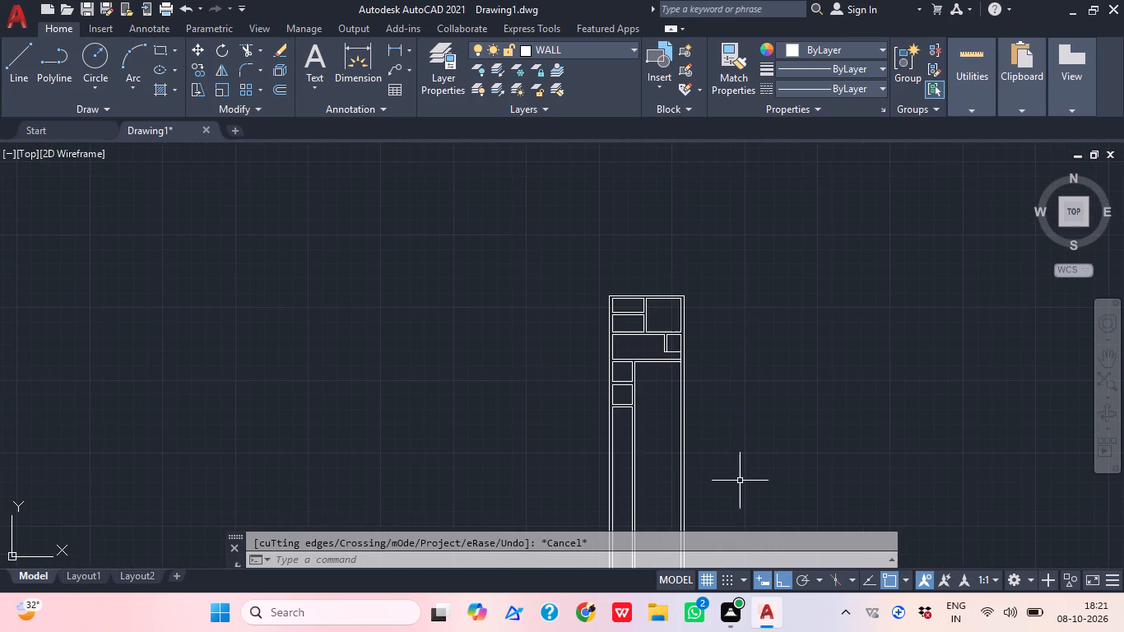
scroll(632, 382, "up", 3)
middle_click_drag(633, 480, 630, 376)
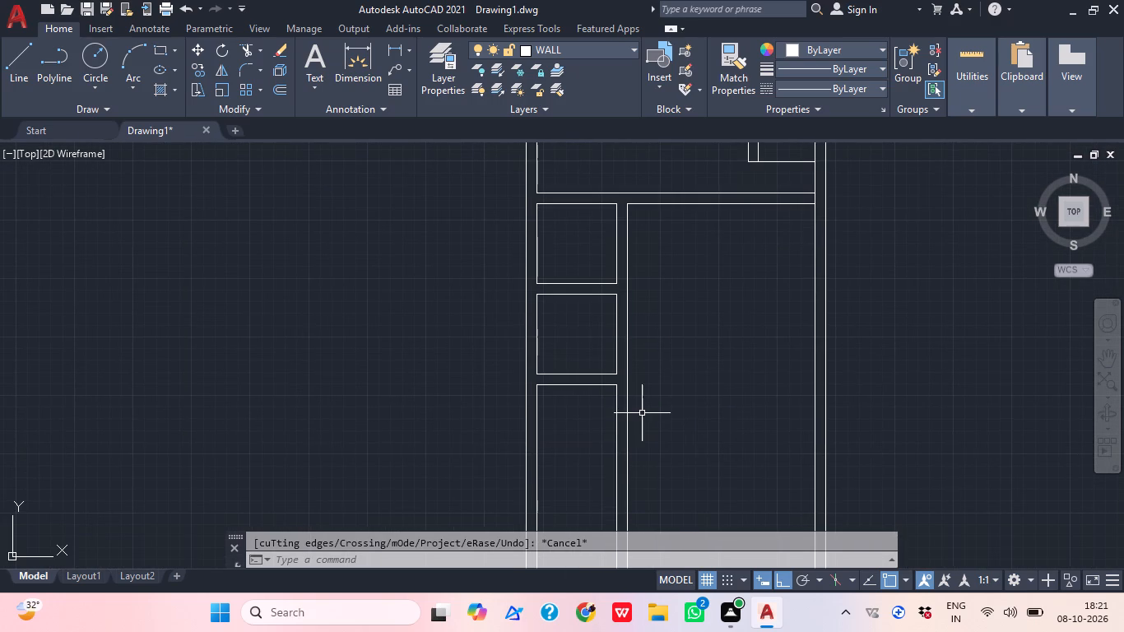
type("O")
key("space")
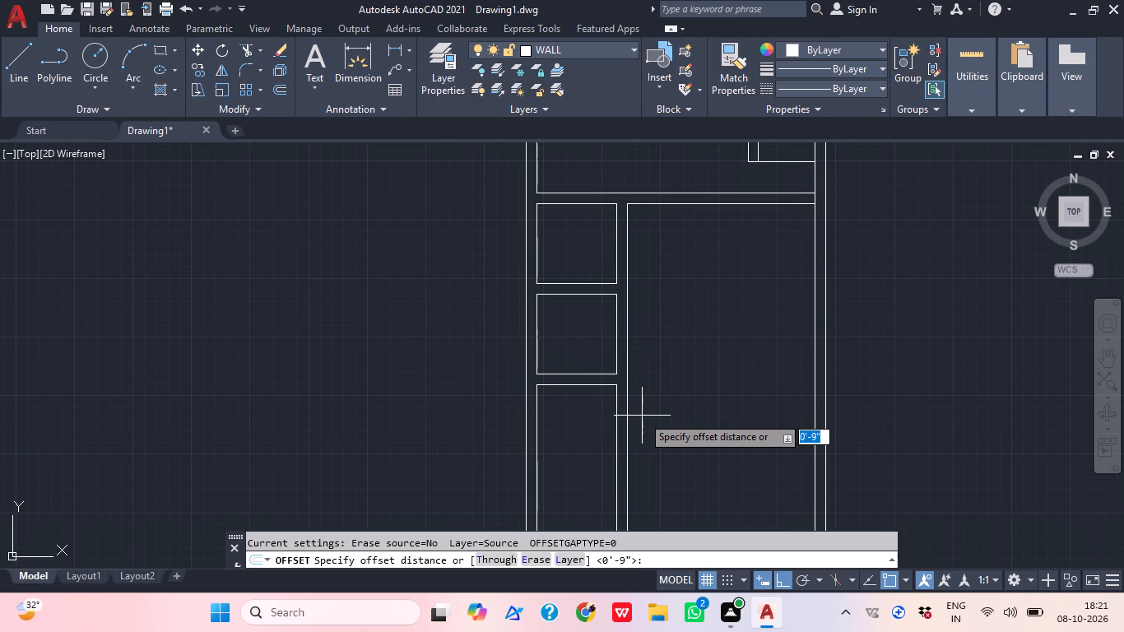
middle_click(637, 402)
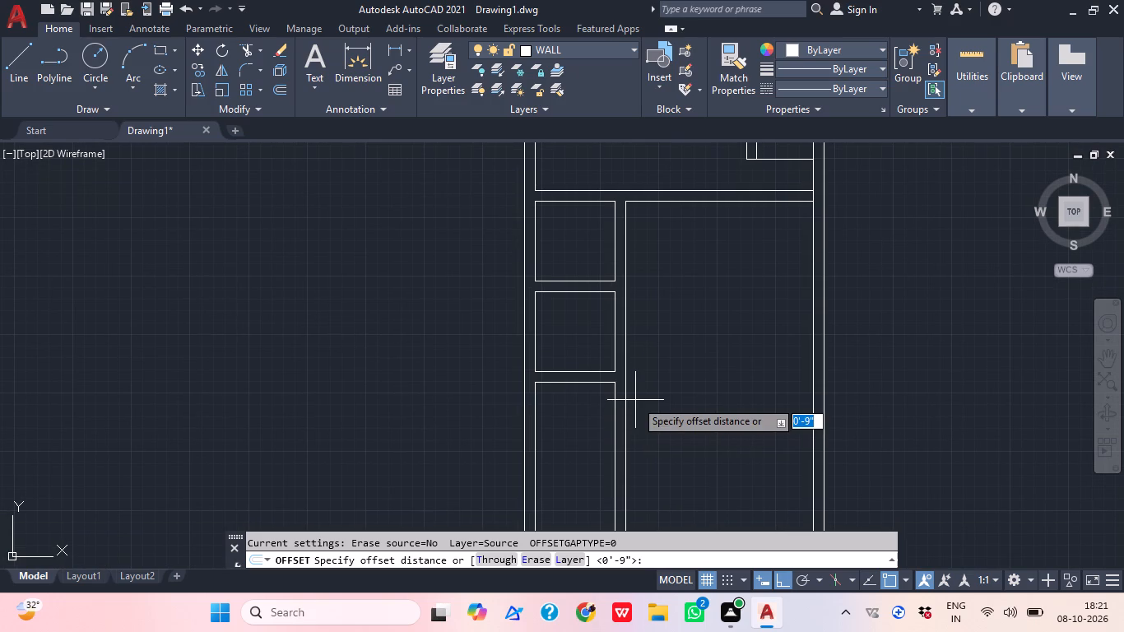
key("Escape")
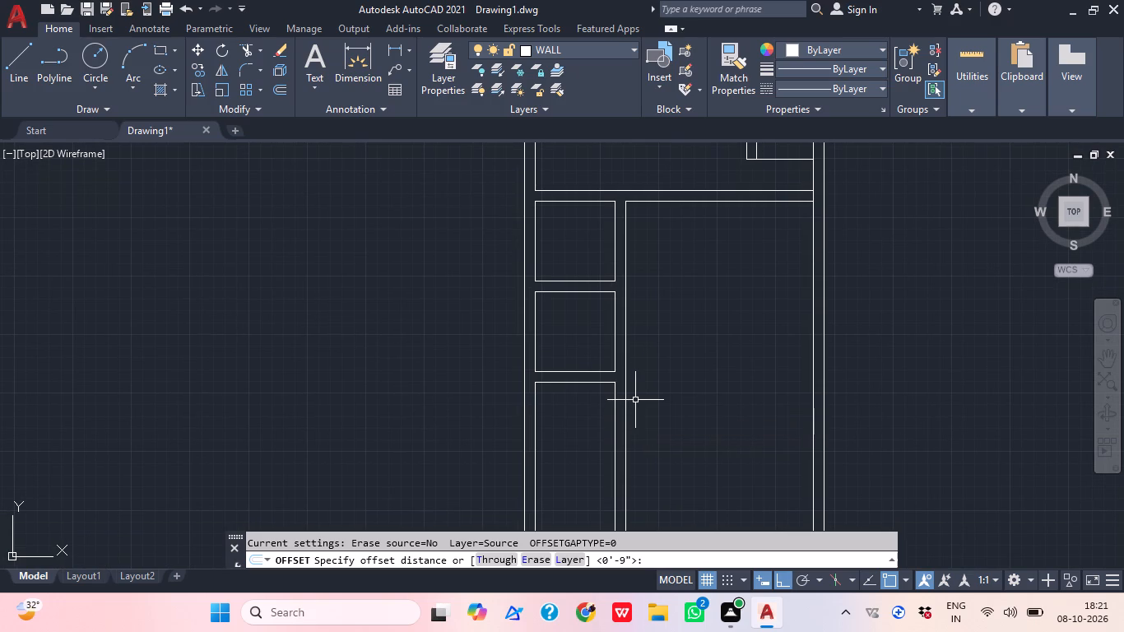
Offset the left exterior wall's inner line below the second small room 14' to the right.
type("O")
key("space")
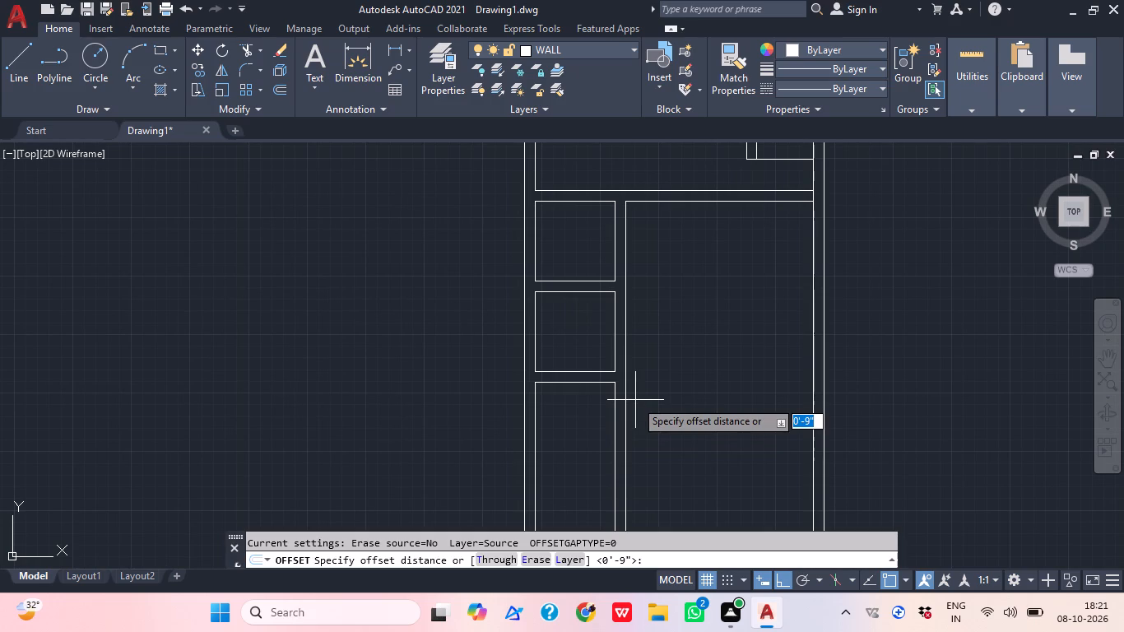
type("14'")
key("Return")
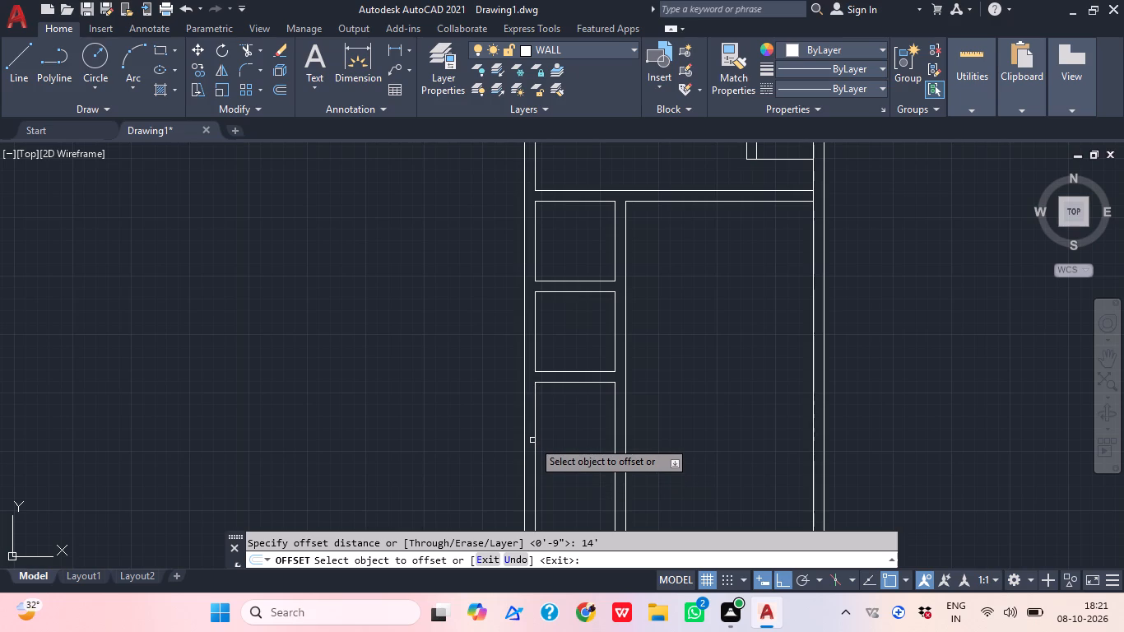
left_click(534, 434)
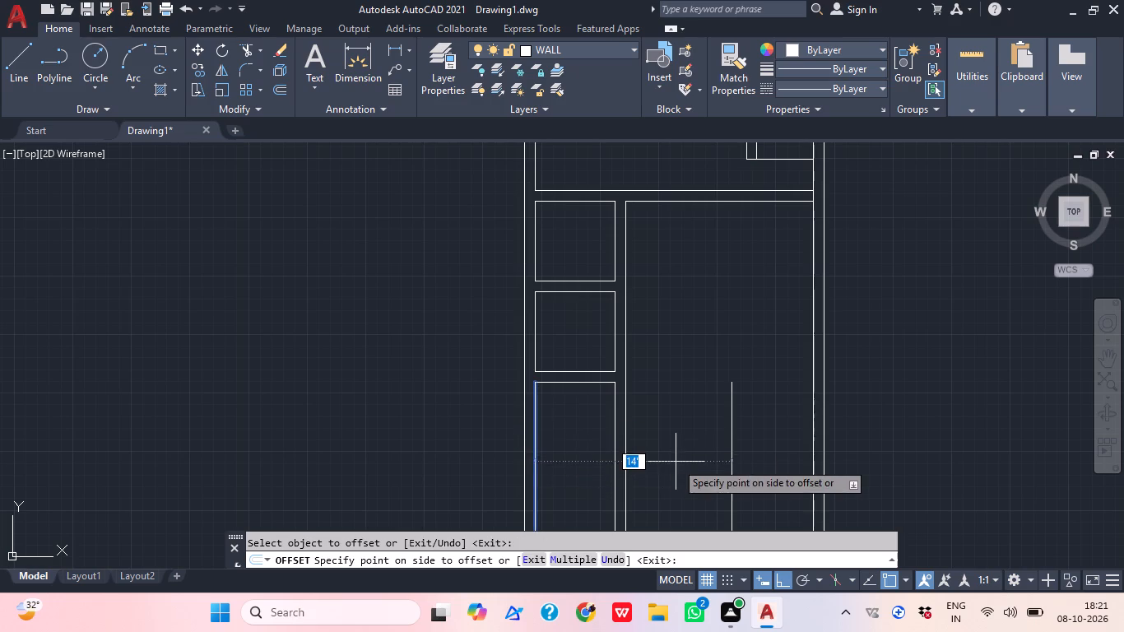
left_click(677, 462)
scroll(682, 458, "down", 1)
middle_click_drag(684, 458, 639, 423)
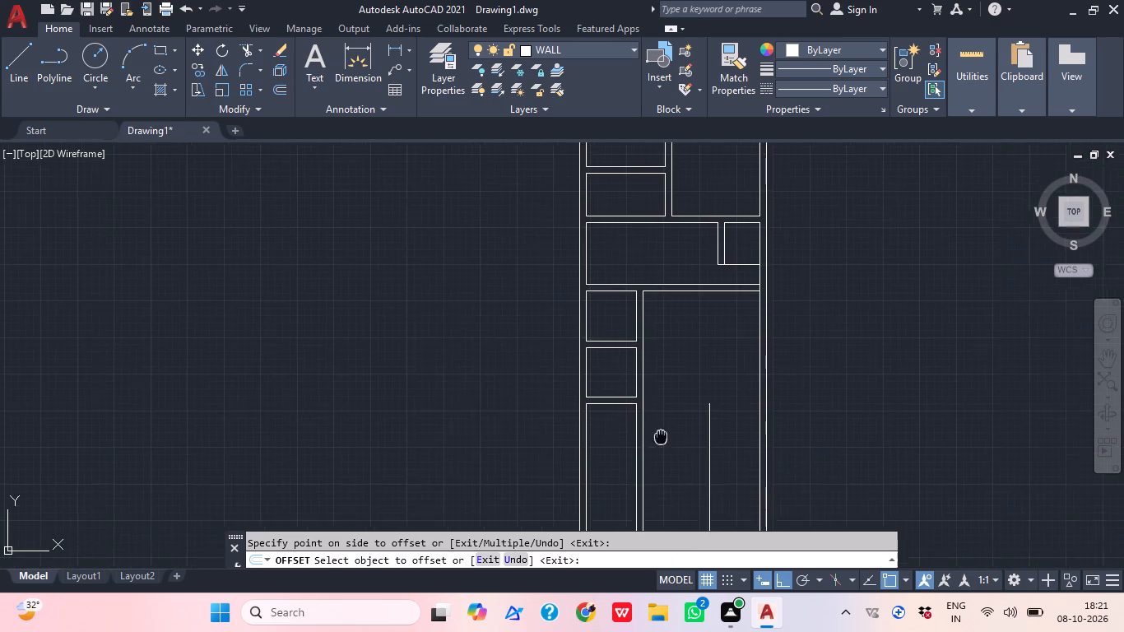
Undo the last 14' offset of the left exterior wall's inner line.
middle_click_drag(639, 423, 503, 368)
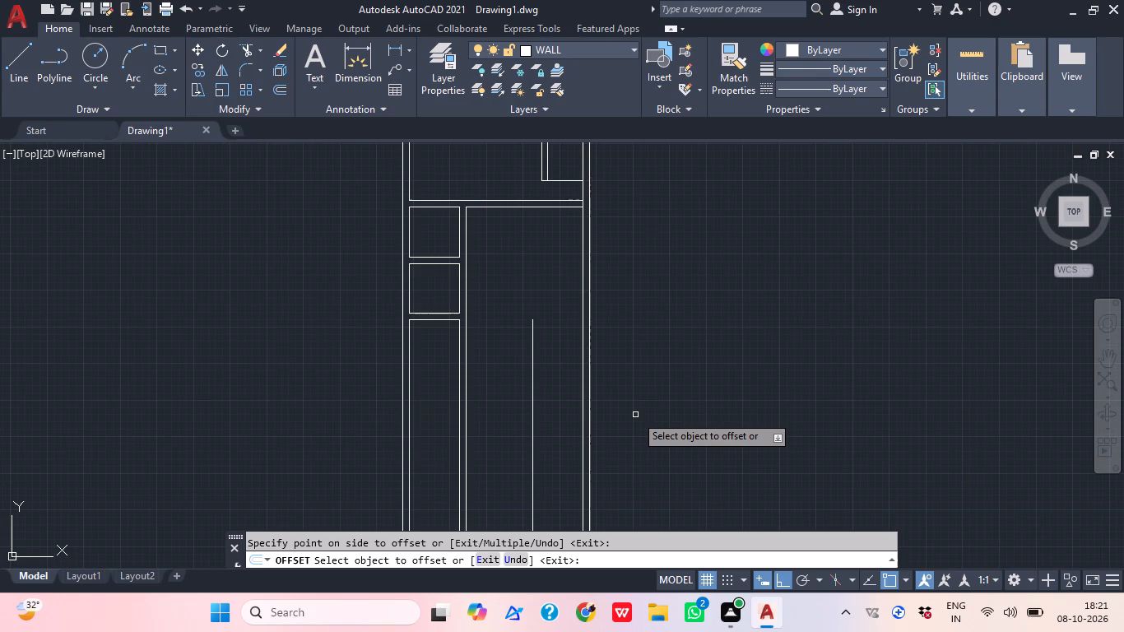
key("ctrl+z")
key("Escape")
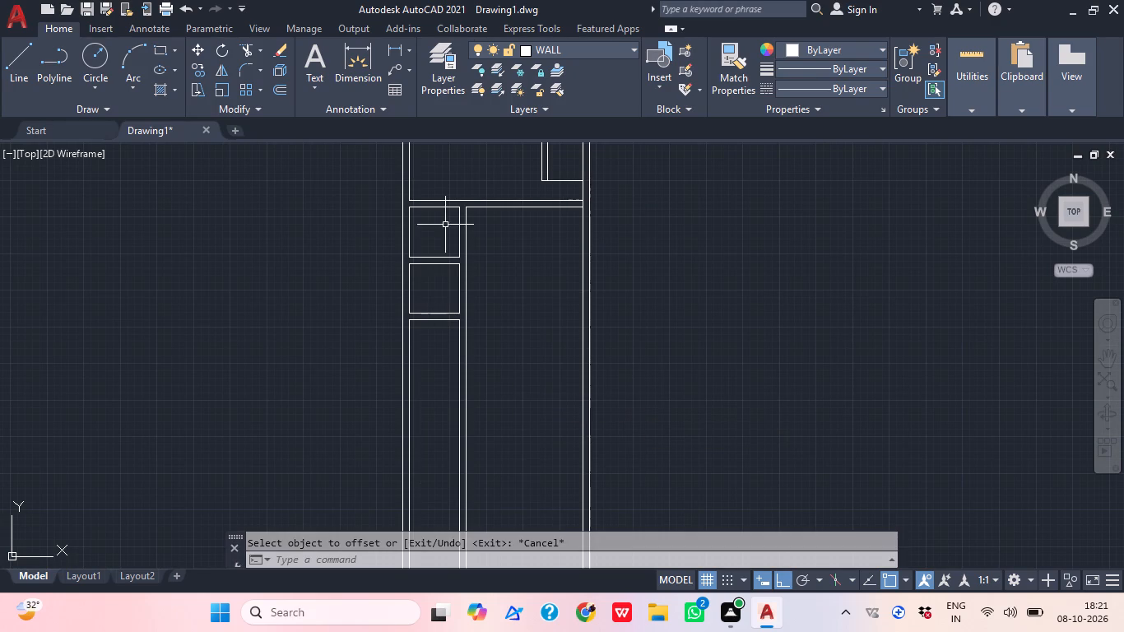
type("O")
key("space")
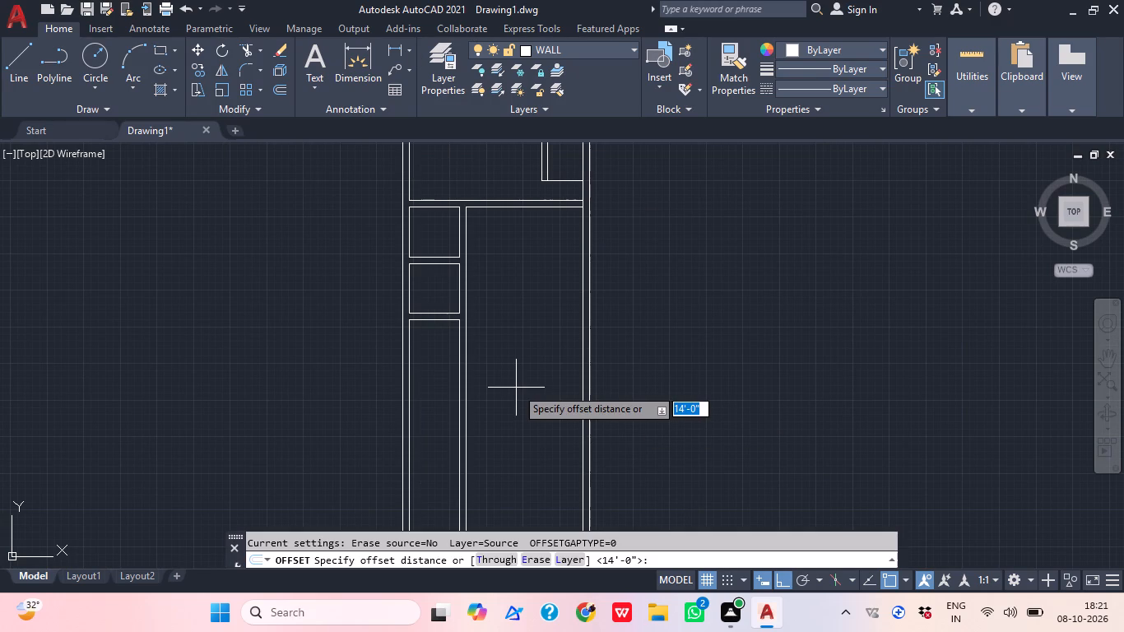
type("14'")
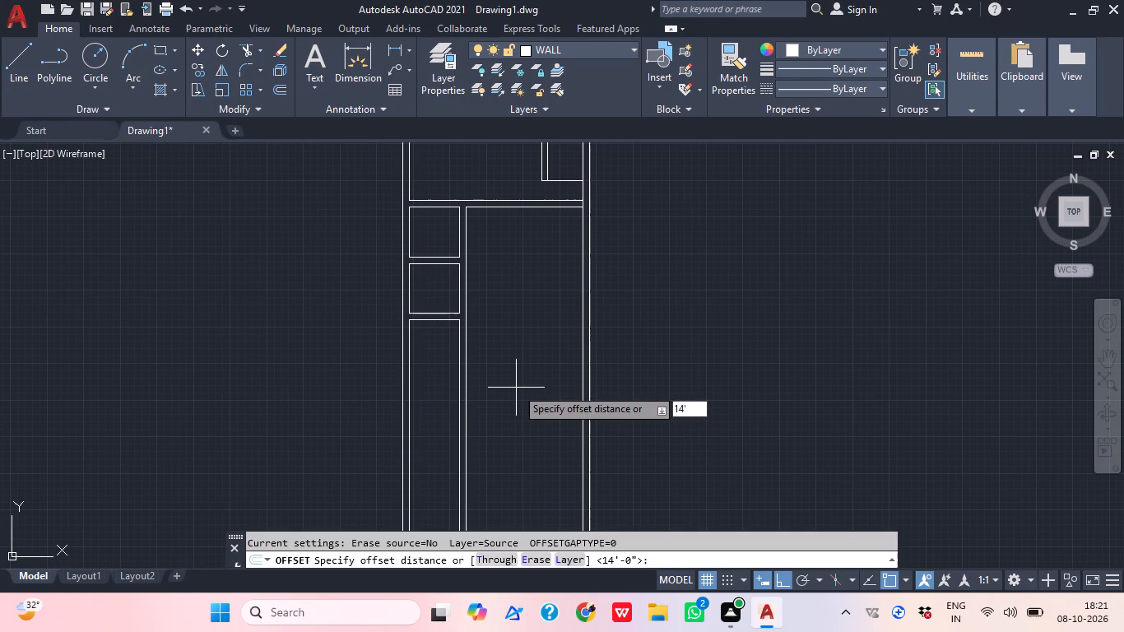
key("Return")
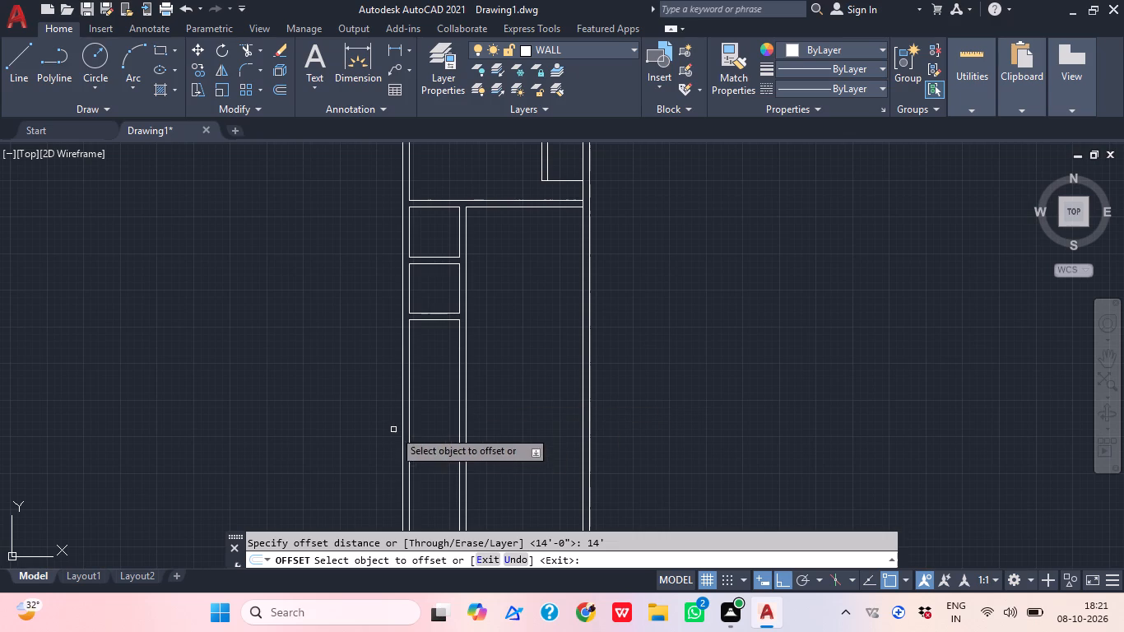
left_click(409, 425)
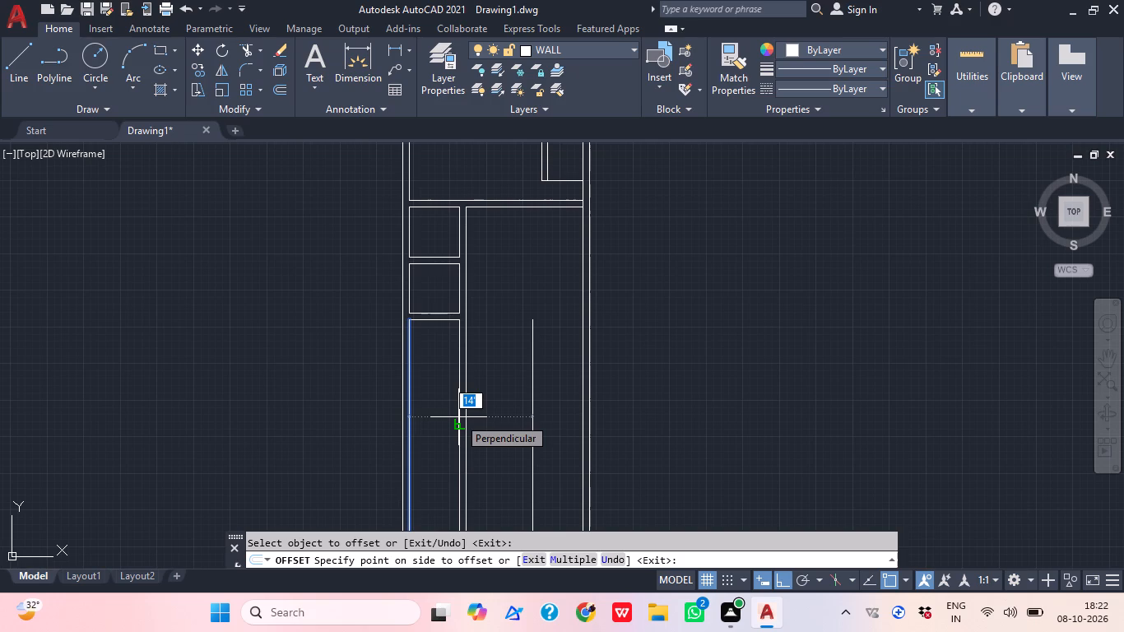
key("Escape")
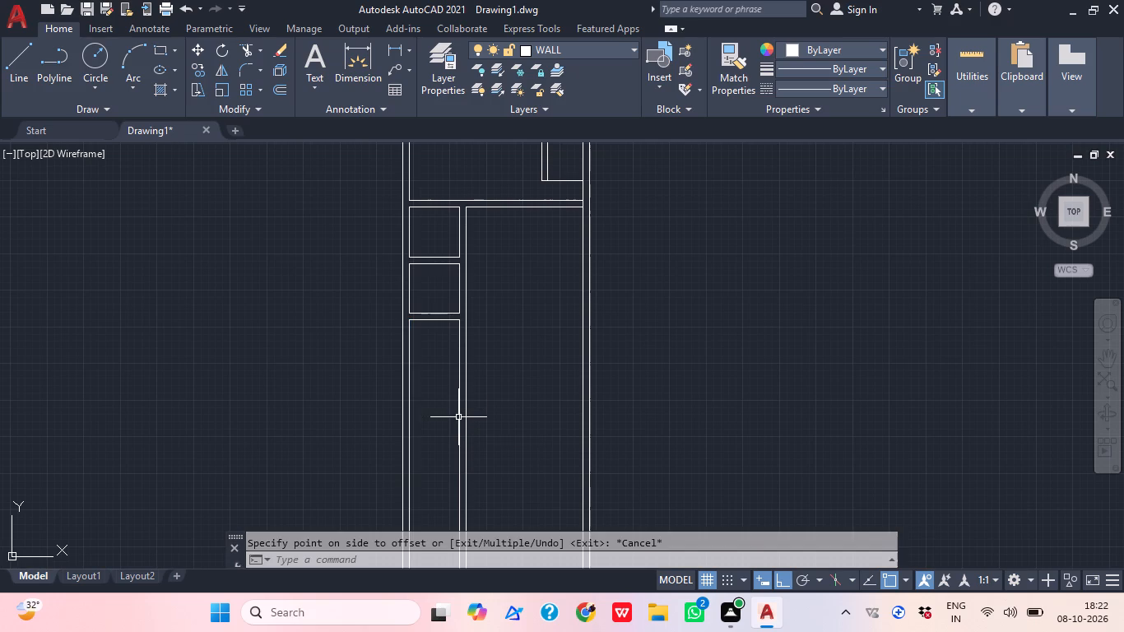
Offset the left exterior wall's inner line below the second small room 10' to the right.
type("O 10'")
key("Return")
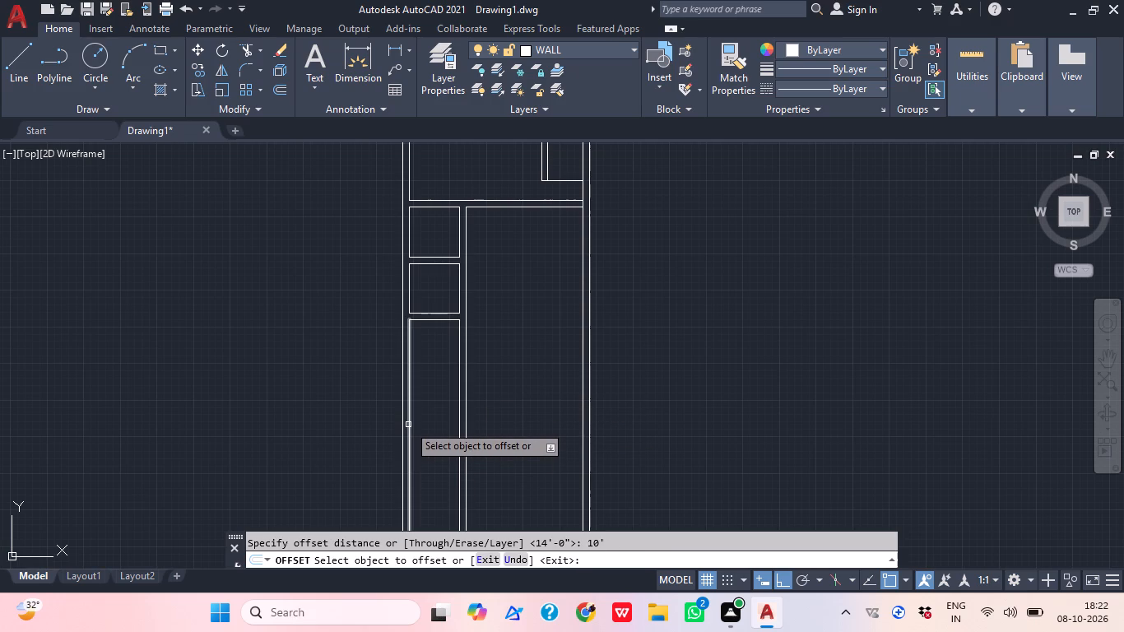
left_click(408, 424)
left_click(516, 427)
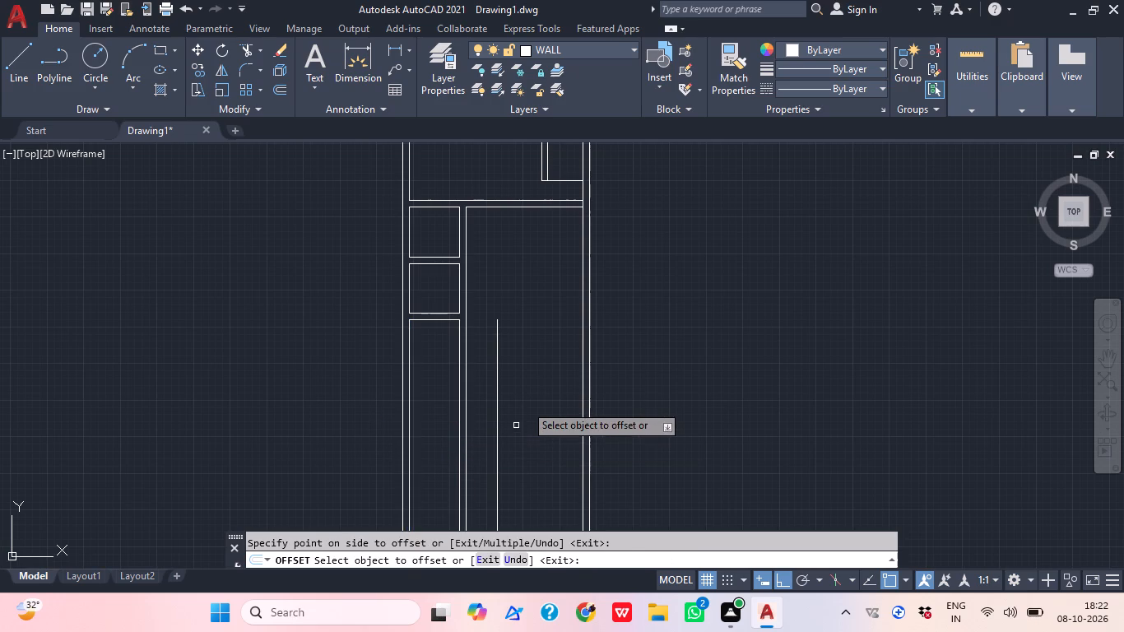
Offset the new vertical line 9" to the right to form the room's side wall.
key("space")
key("space")
type("9\"")
key("Return")
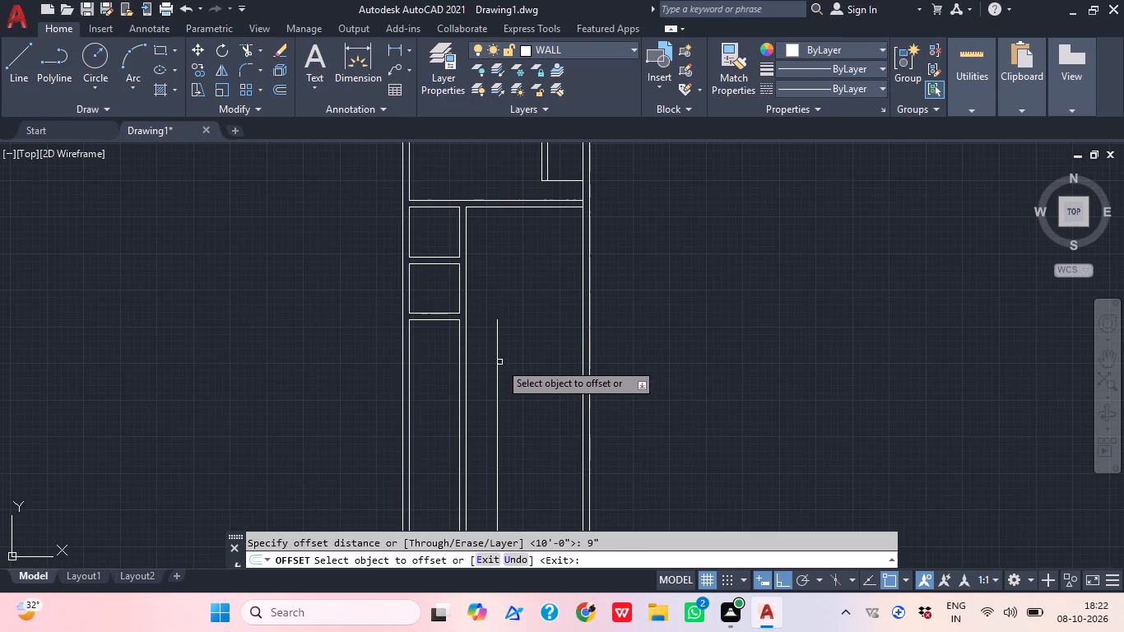
left_click(497, 360)
left_click(525, 383)
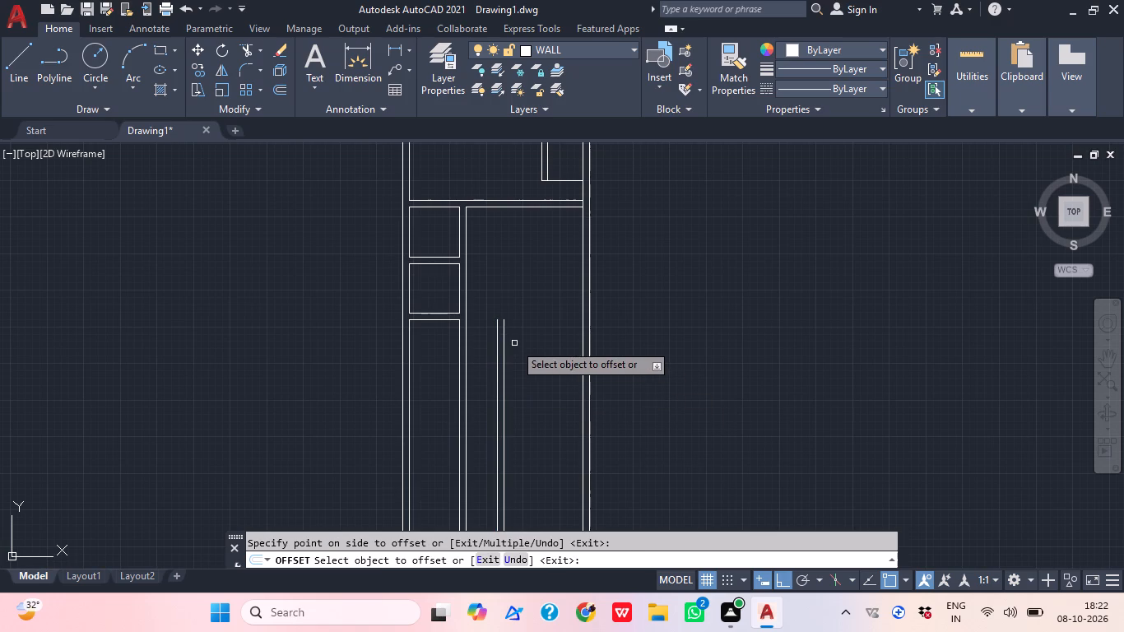
key("Escape")
Extend the lower line of the wall below the second small room to the exterior wall's outer line and the new side wall's outer line.
type("EX")
key("space")
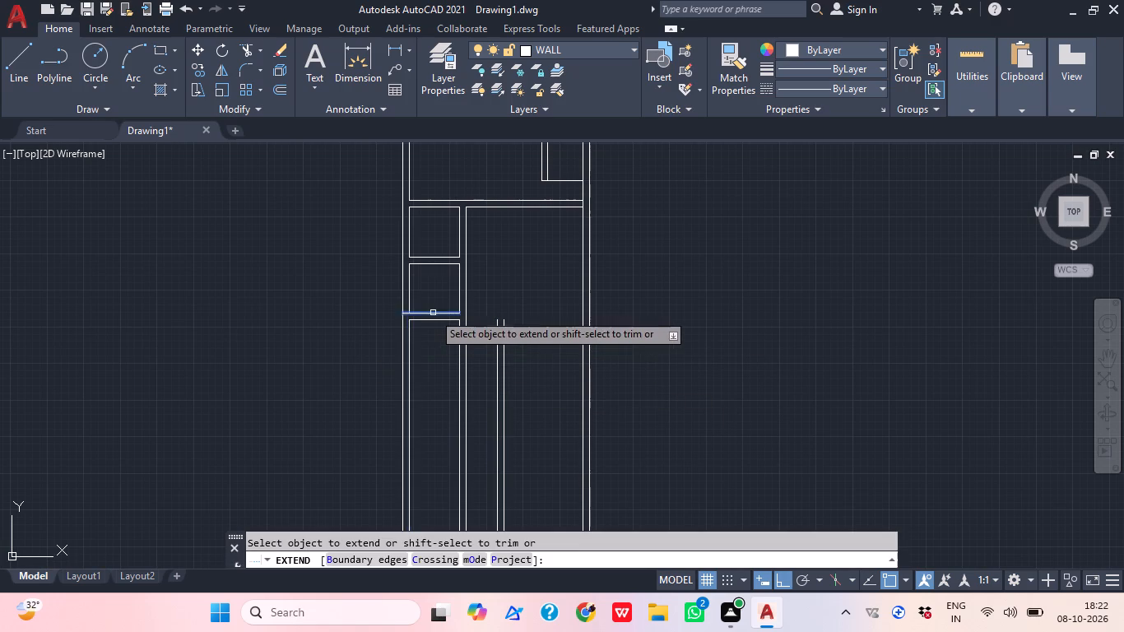
left_click(433, 320)
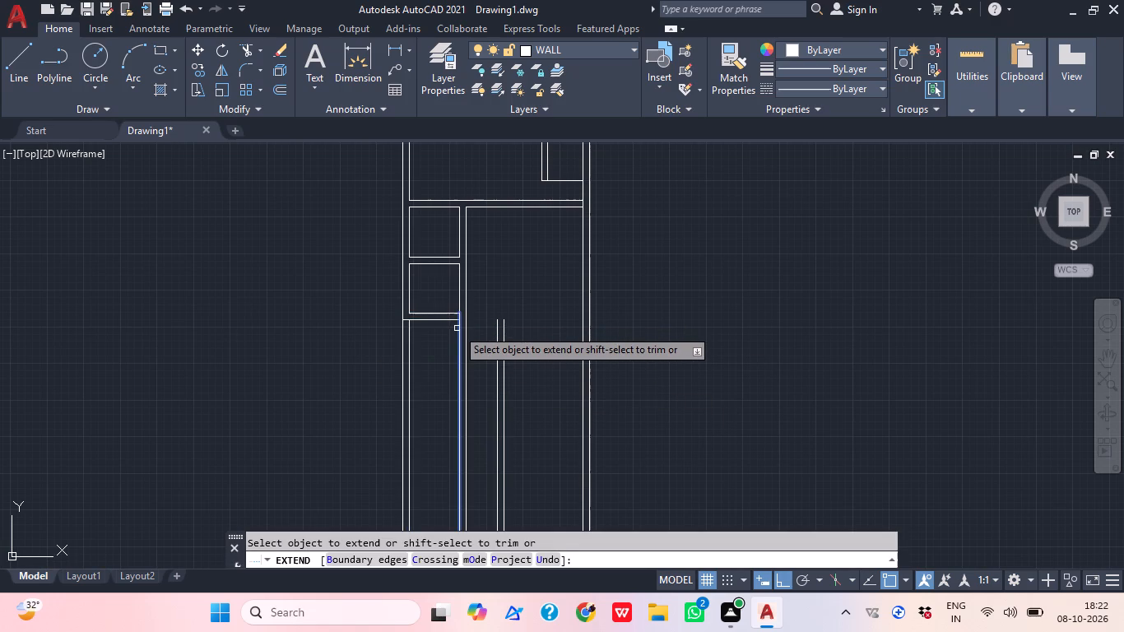
scroll(457, 328, "up", 3)
left_click(444, 285)
left_click(406, 334)
left_click(461, 283)
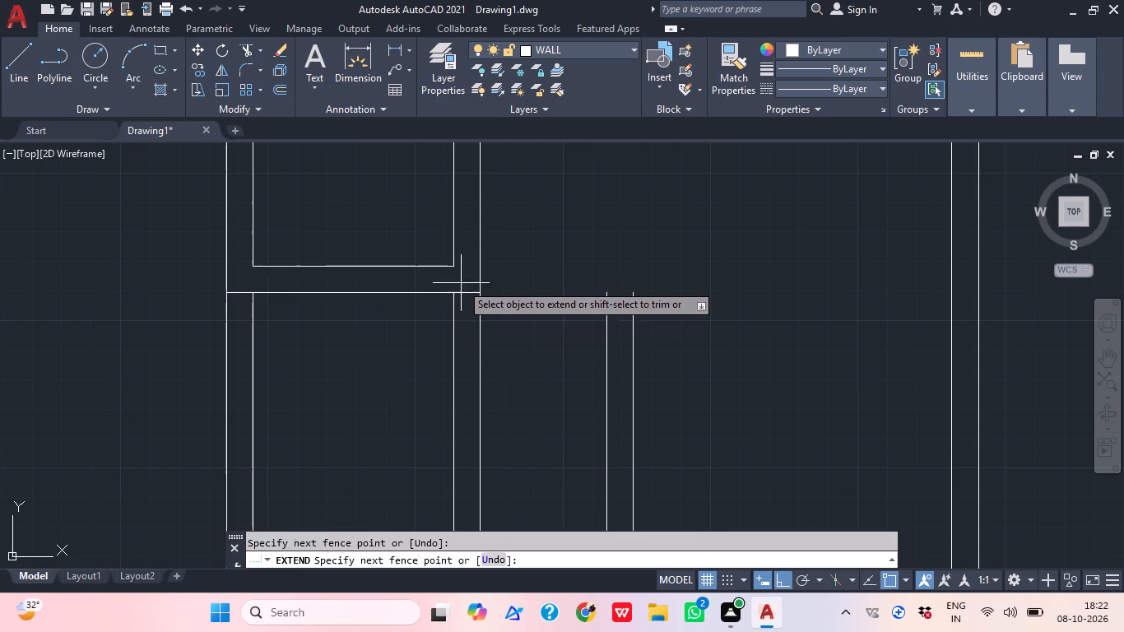
left_click(461, 309)
left_click(538, 279)
left_click(536, 344)
key("Escape")
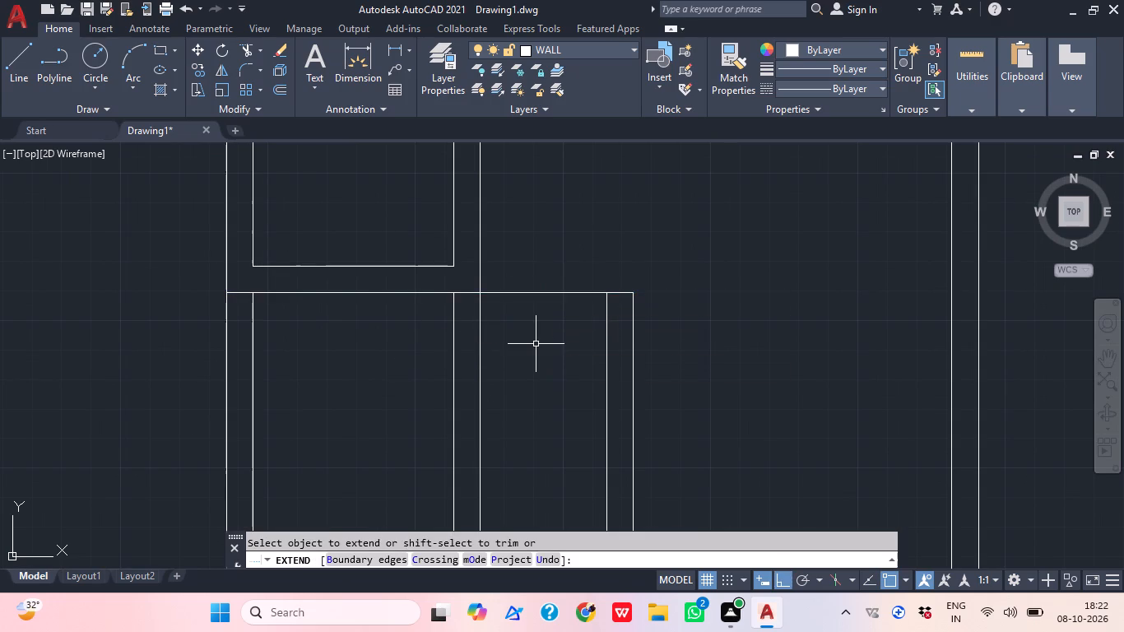
Trim away both lines of the old partition below the extended horizontal line.
type("TR")
key("space")
left_click(467, 404)
left_click(541, 429)
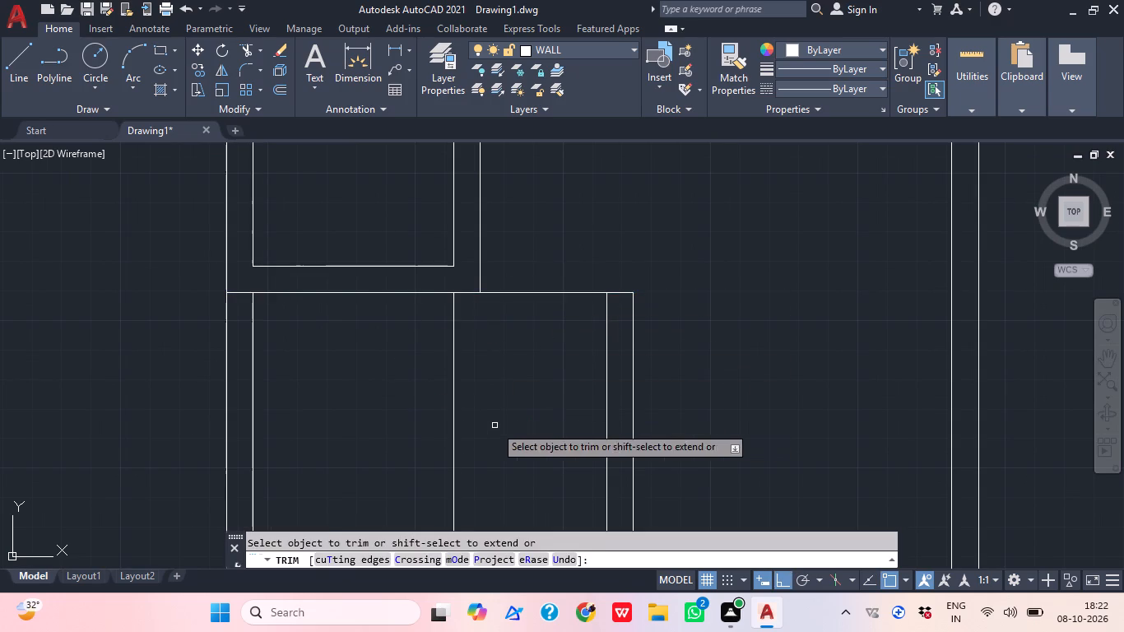
left_click(481, 423)
left_click(451, 420)
key("Escape")
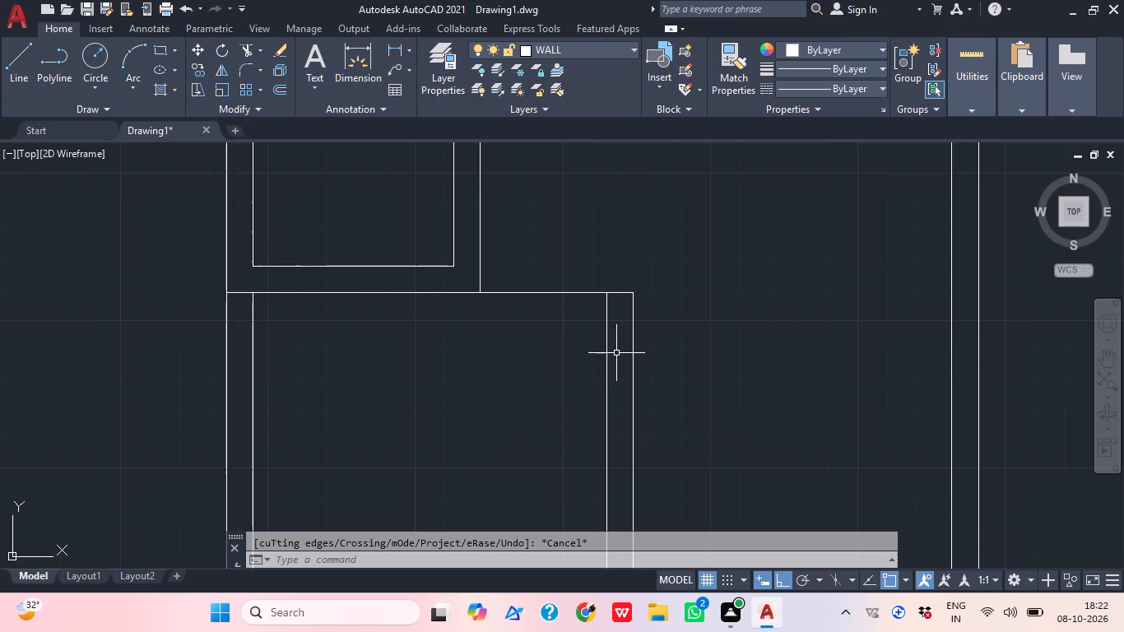
Offset the extended horizontal line 9" upward to form the new room's top wall.
type("O 9\"")
key("Return")
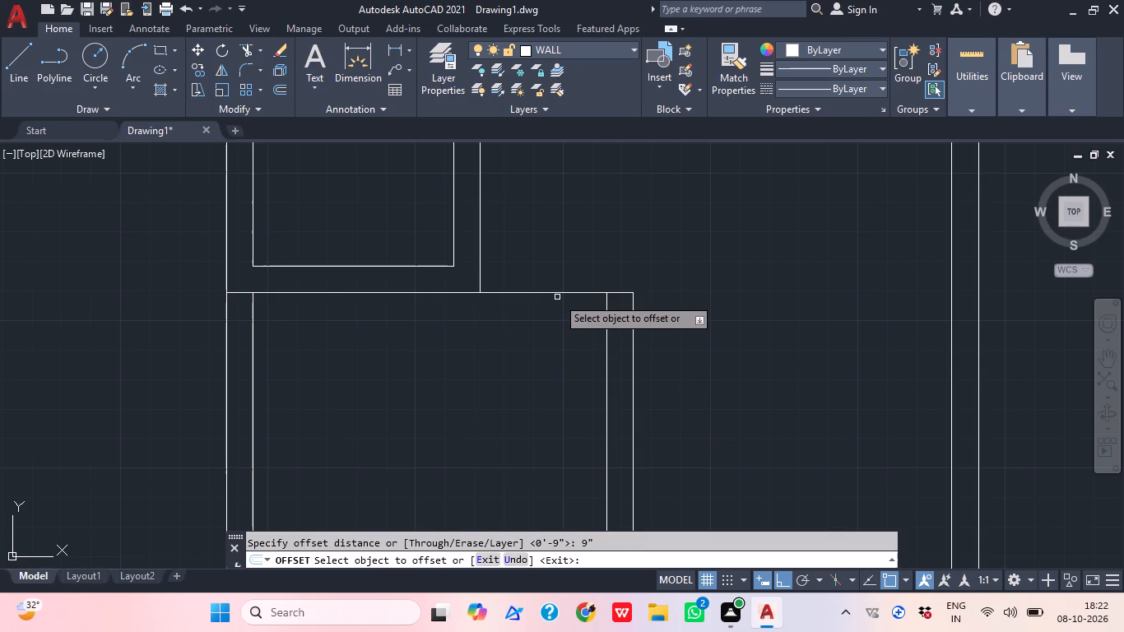
left_click(559, 292)
left_click(561, 249)
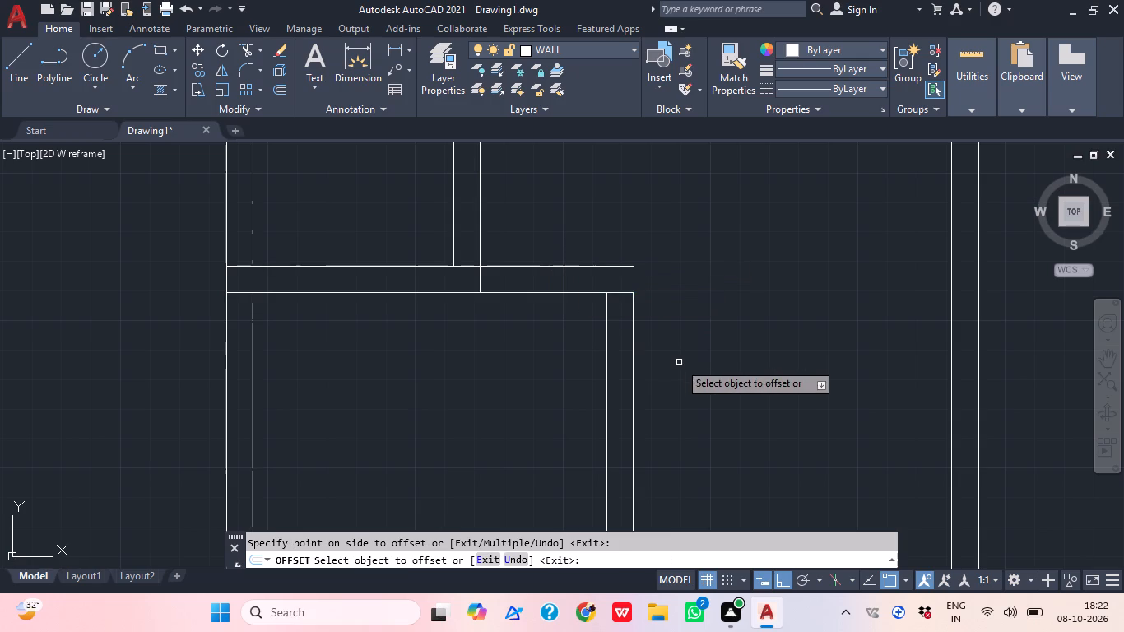
key("Escape")
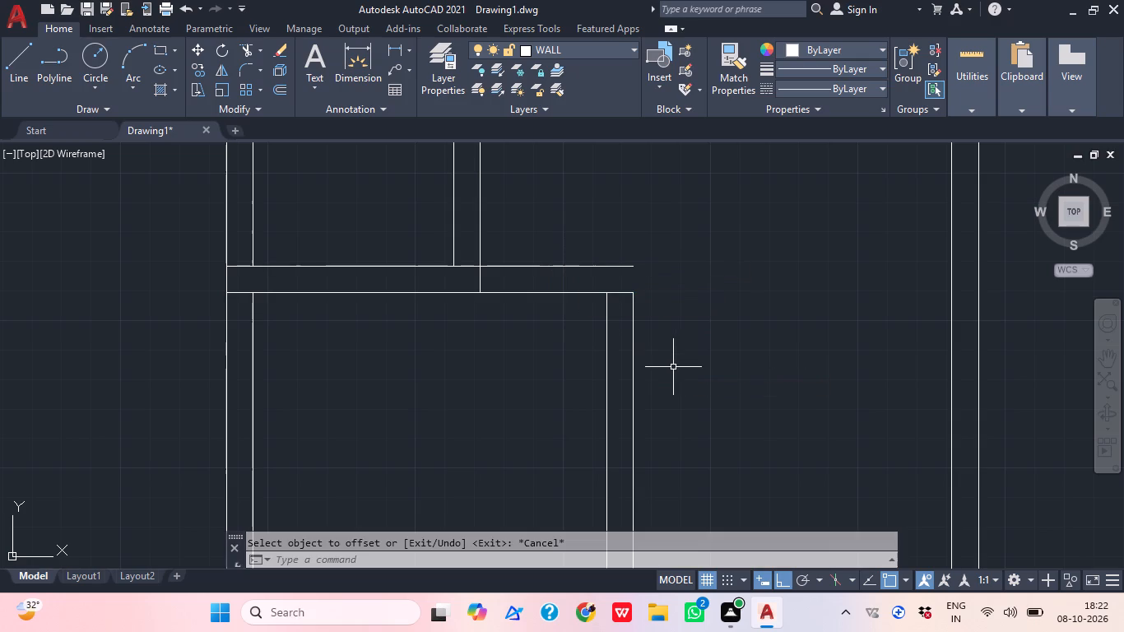
Extend the new side wall's two vertical lines up to the top wall's upper line.
type("EX")
key("space")
left_click(691, 358)
left_click(561, 368)
key("Escape")
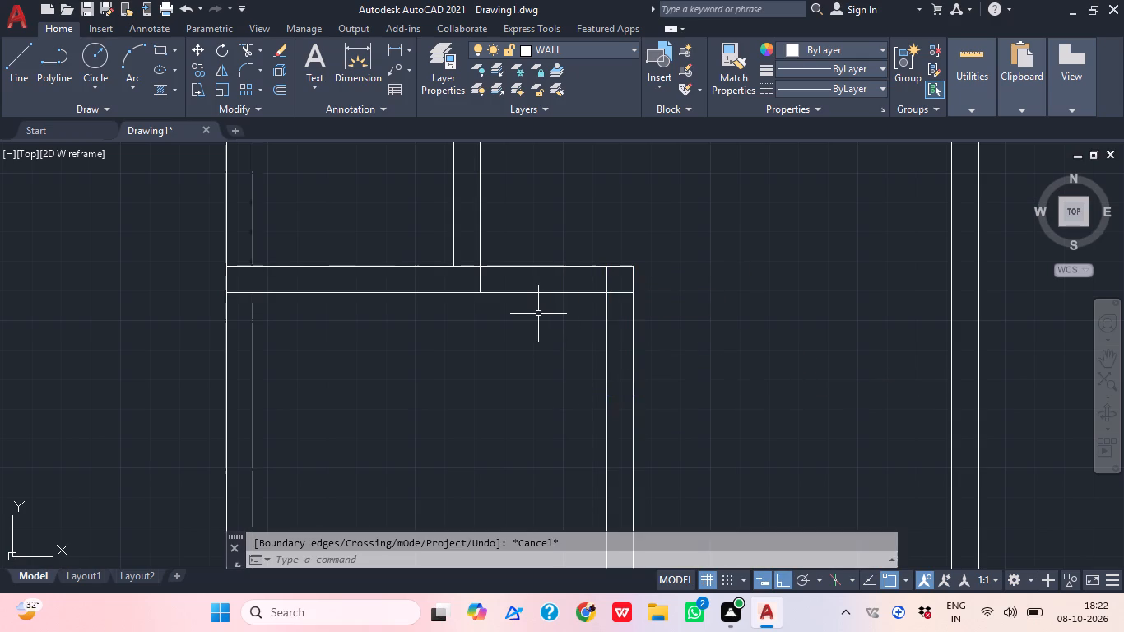
Trim the overlapping lines where the top wall meets the partition above and at its corner with the new side wall.
type("TR")
key("space")
left_click(510, 286)
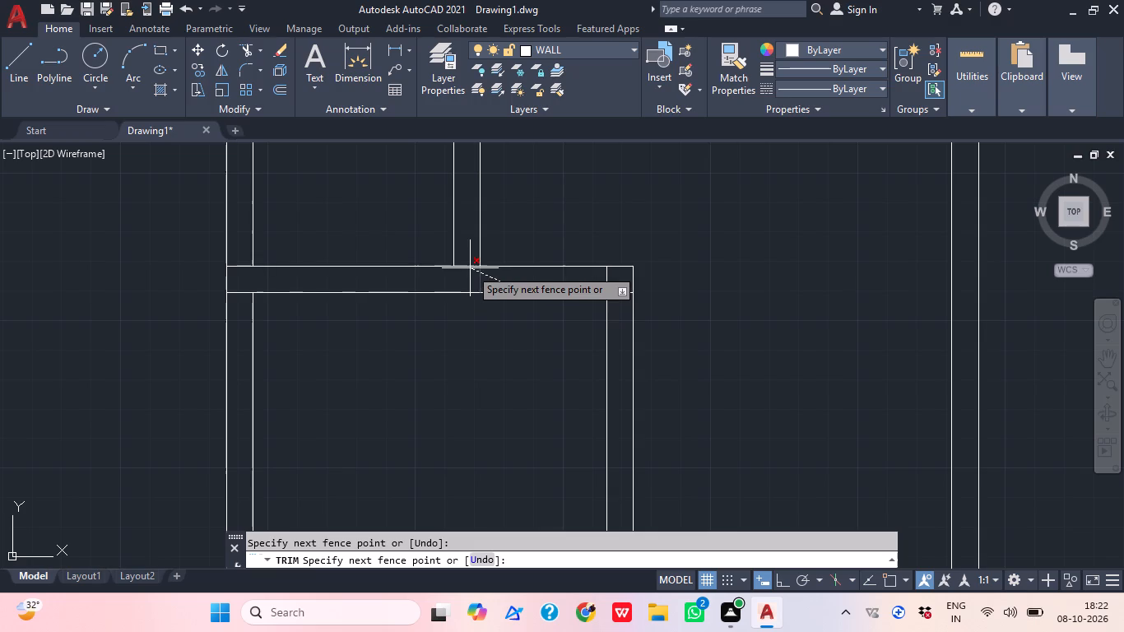
left_click(470, 268)
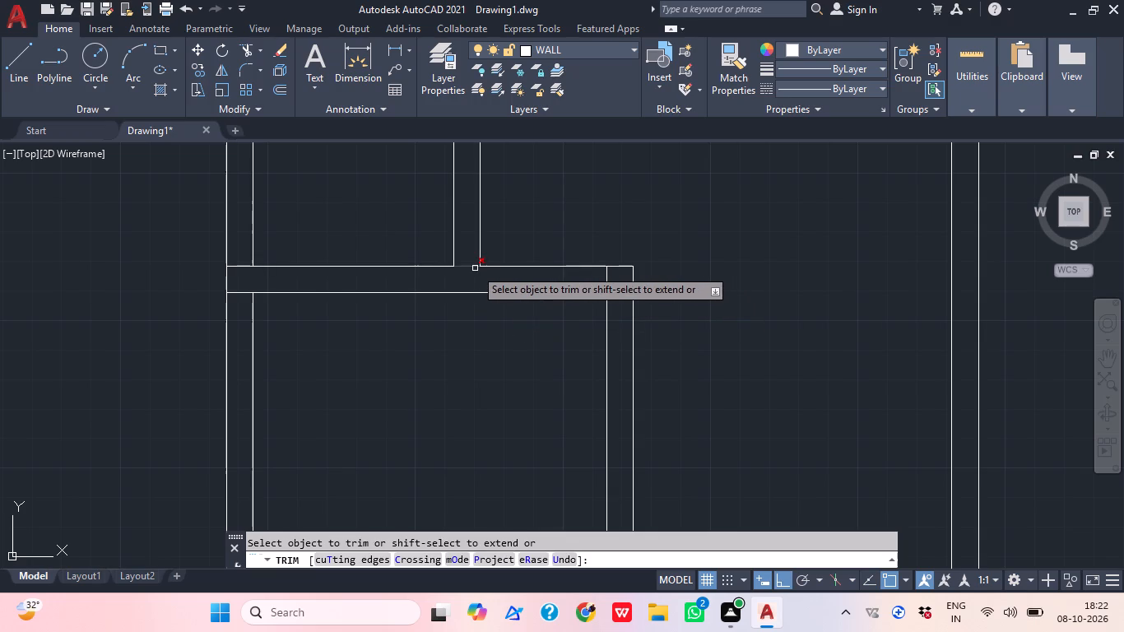
left_click(475, 268)
left_click(610, 273)
left_click(604, 275)
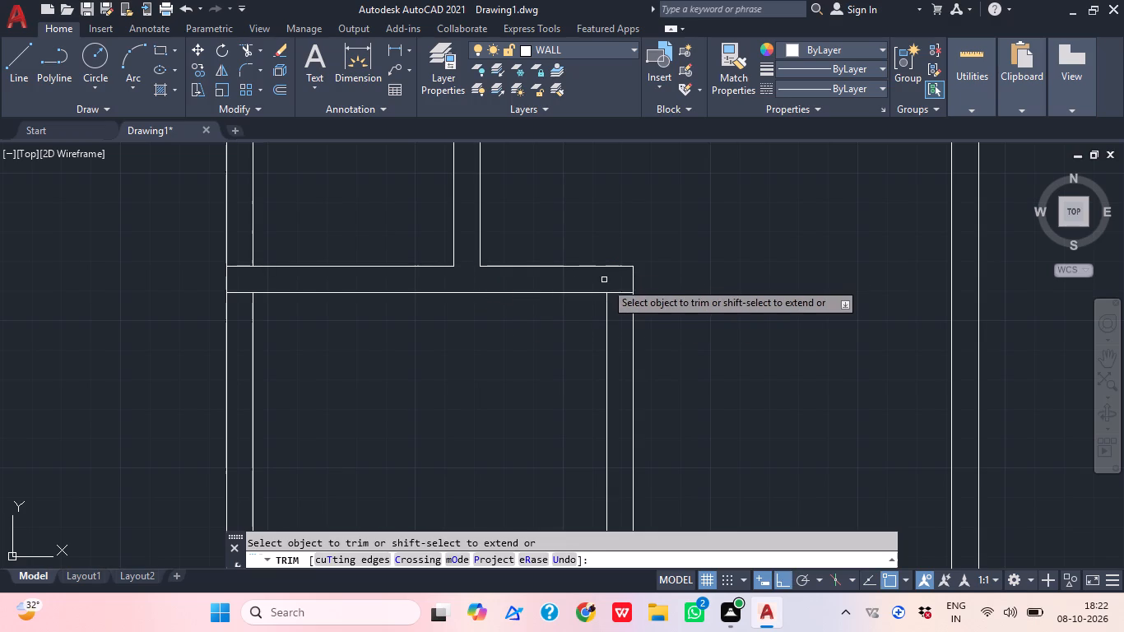
left_click(613, 289)
left_click(620, 313)
key("Escape")
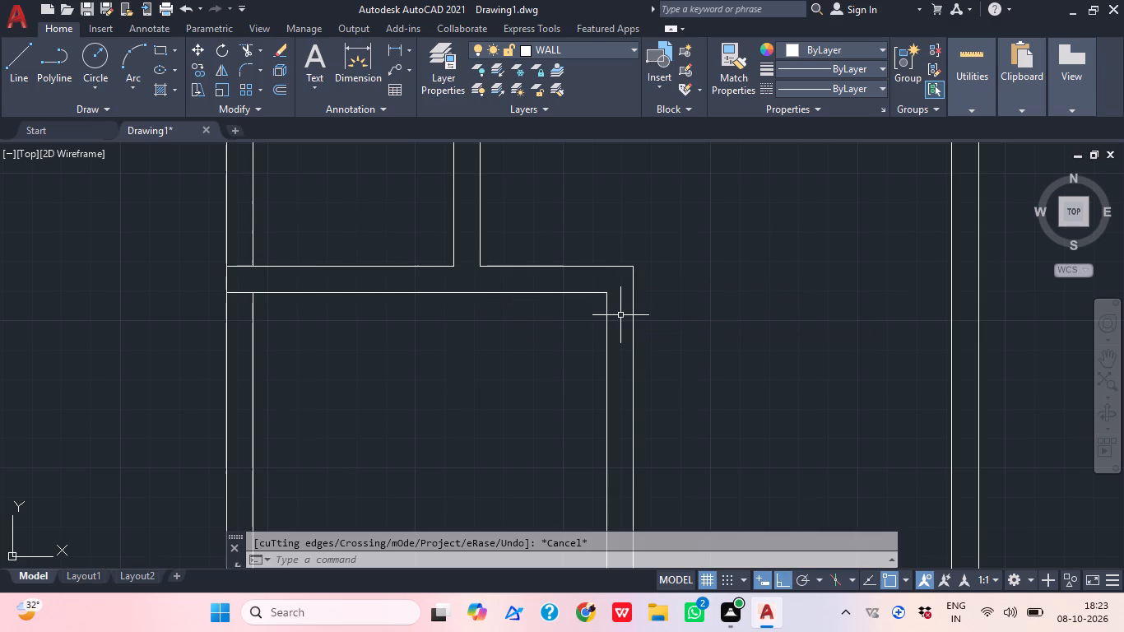
Trim the top wall's two horizontal lines where they cross the left exterior wall.
middle_click_drag(620, 315, 668, 221)
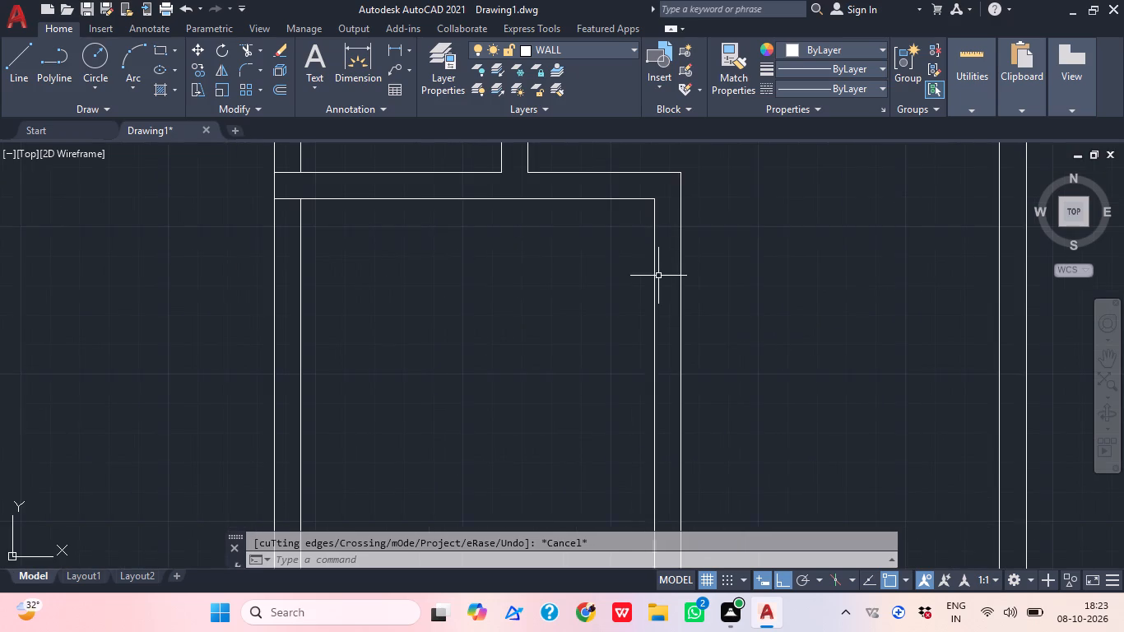
scroll(651, 282, "down", 2)
scroll(477, 274, "up", 2)
type("TR")
key("space")
scroll(705, 185, "up", 1)
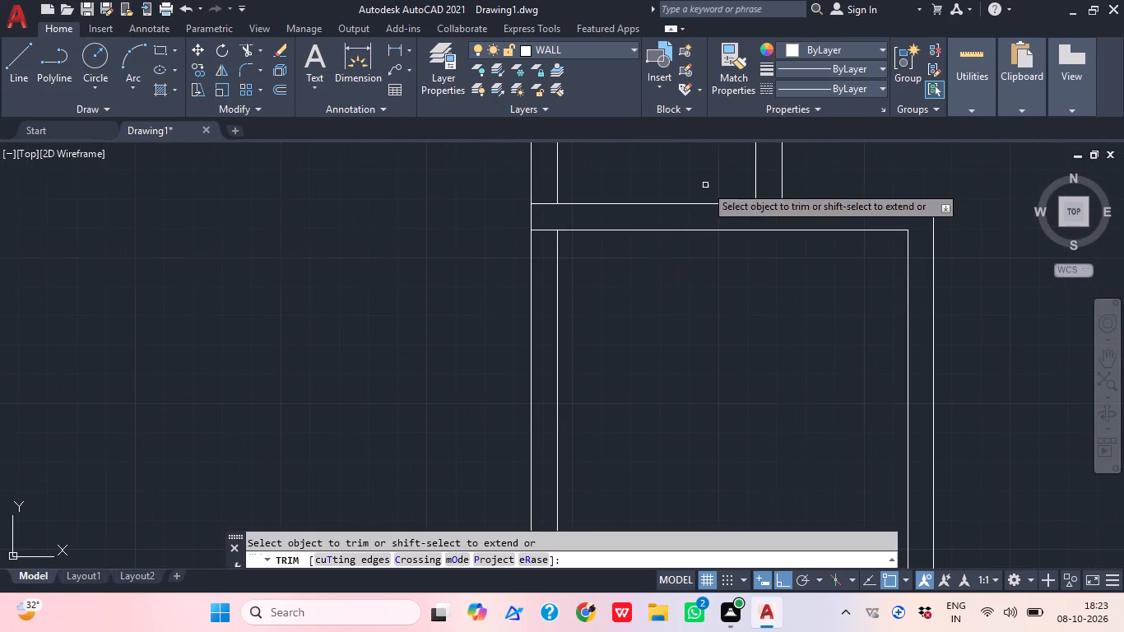
left_click(443, 215)
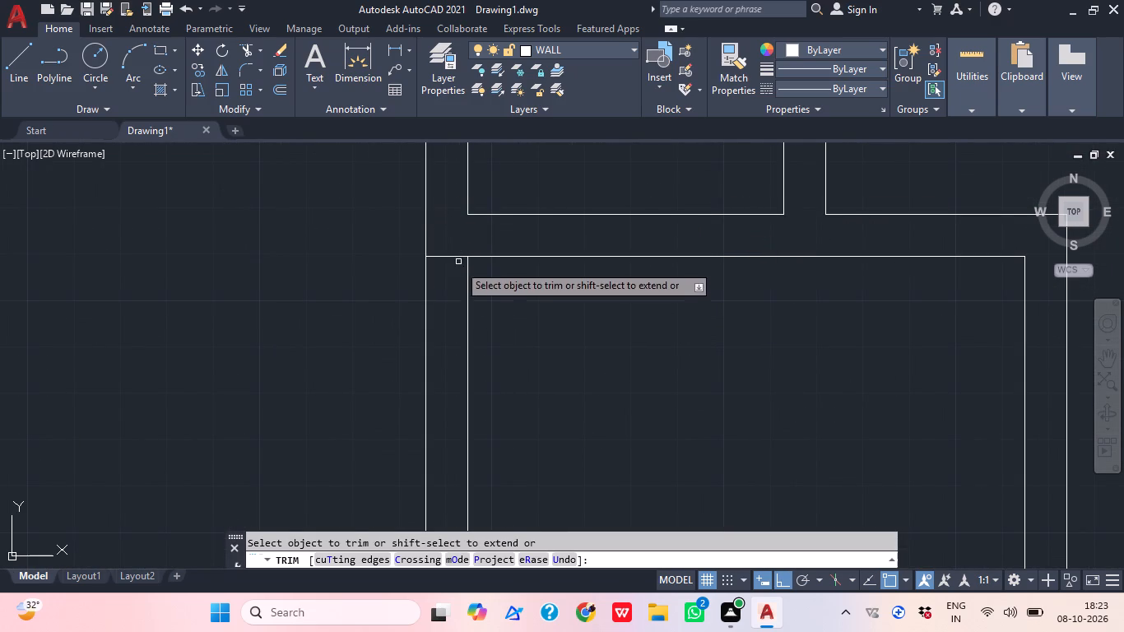
left_click(438, 256)
key("Escape")
Offset the new room's top inner line 14' downward to set the room's depth.
scroll(560, 247, "down", 3)
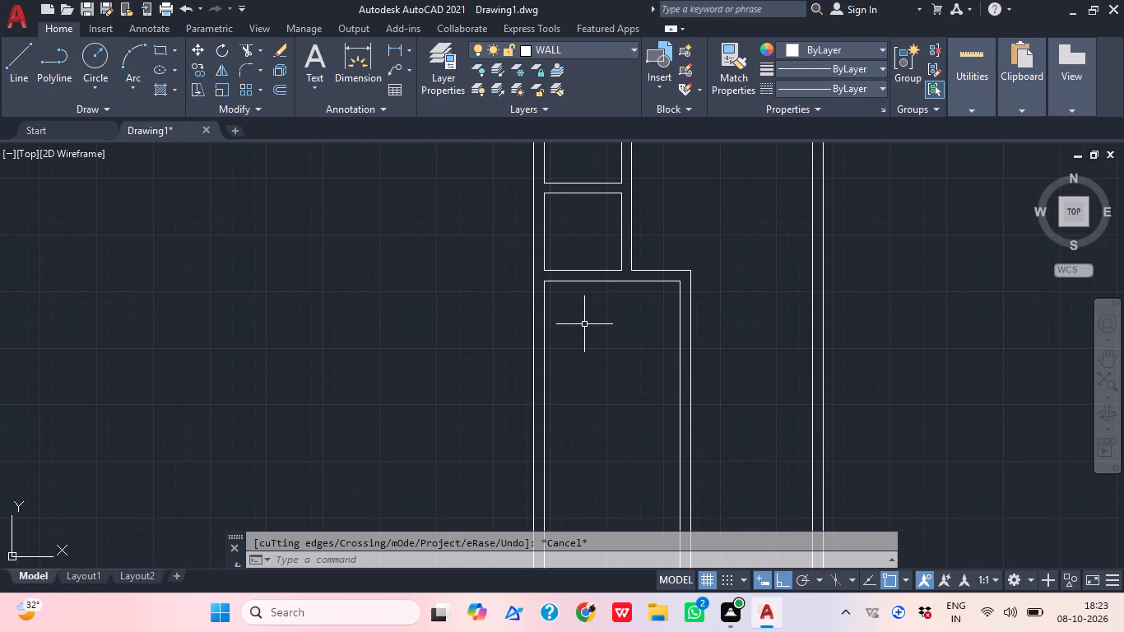
middle_click(642, 371)
type("O")
key("space")
key("grave")
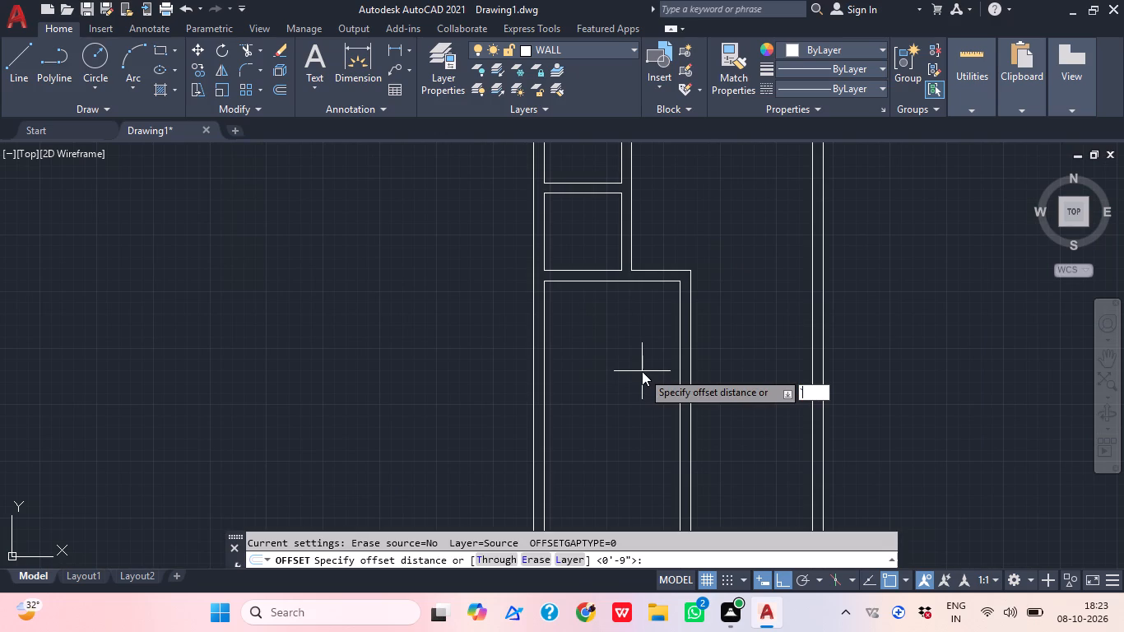
key("BackSpace")
type("14'")
key("Return")
left_click(616, 286)
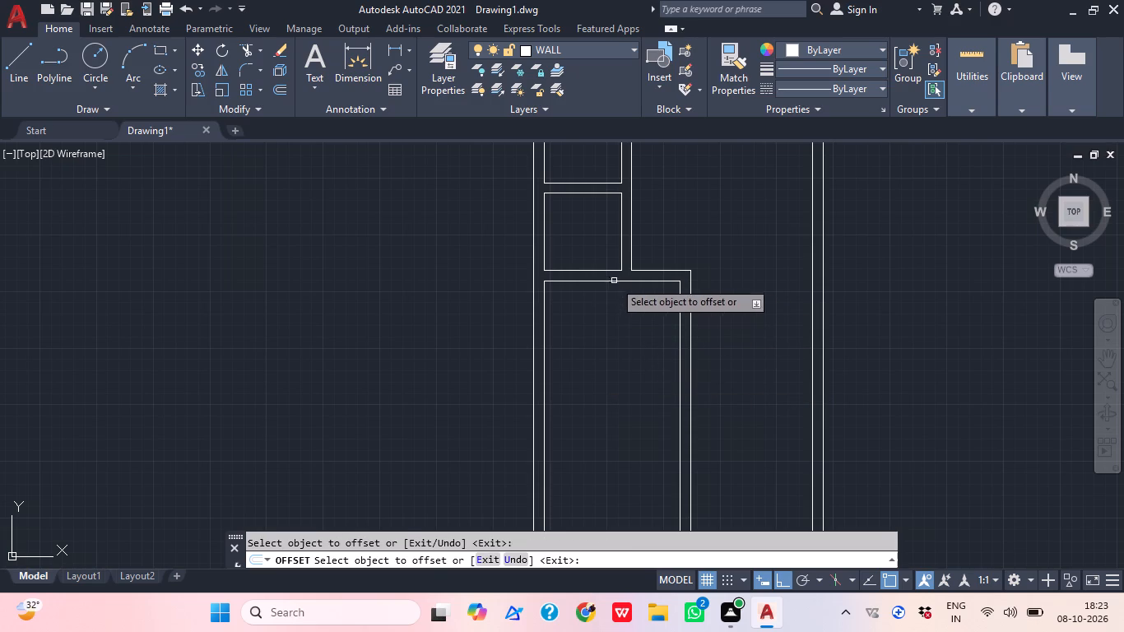
left_click(614, 279)
left_click(572, 453)
Offset the new horizontal line 9" downward to form the wall below the room.
key("space")
key("space")
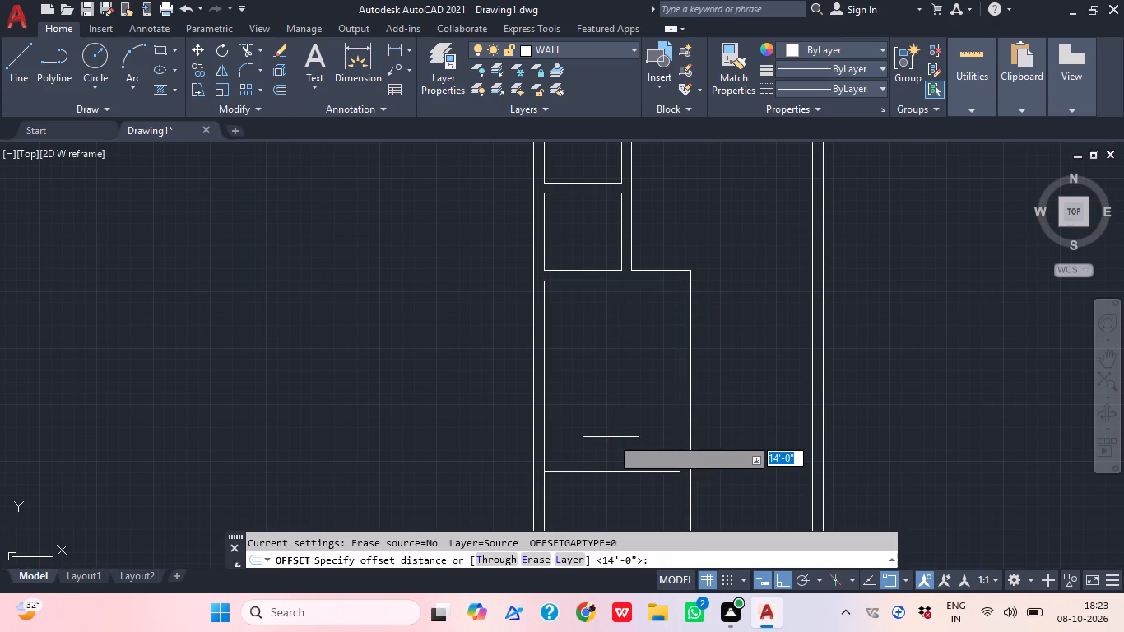
type("9\"")
key("Return")
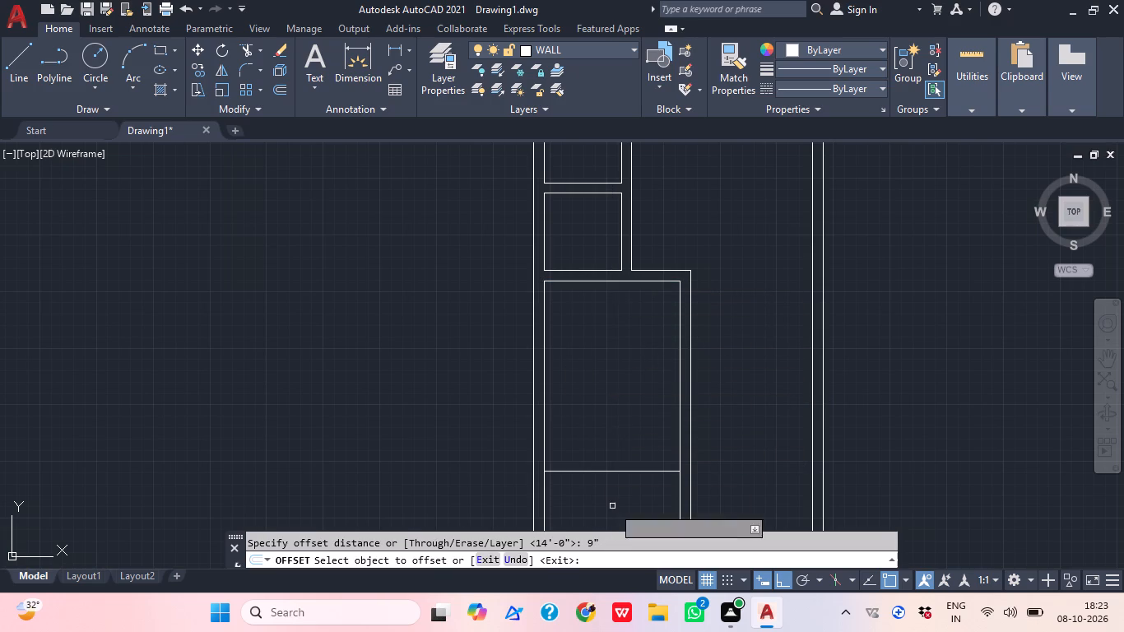
left_click(620, 472)
left_click(619, 522)
key("Escape")
Trim the vertical inner wall lines between the two horizontal lines at both ends of the new 9" wall.
type("TR")
key("space")
scroll(555, 478, "up", 2)
left_click(555, 478)
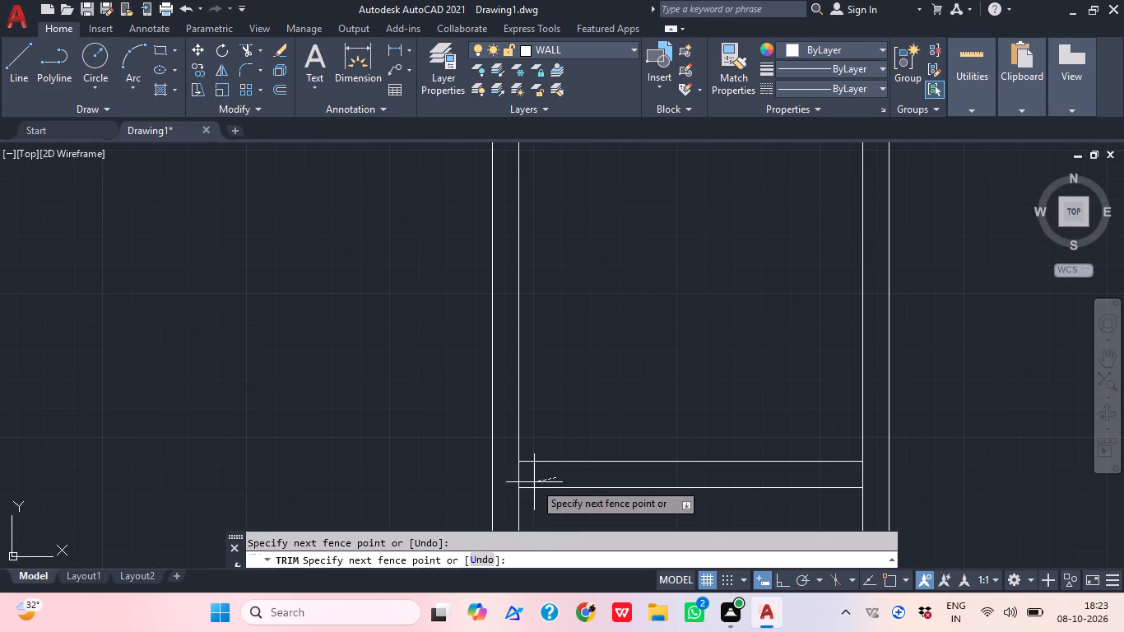
left_click(508, 468)
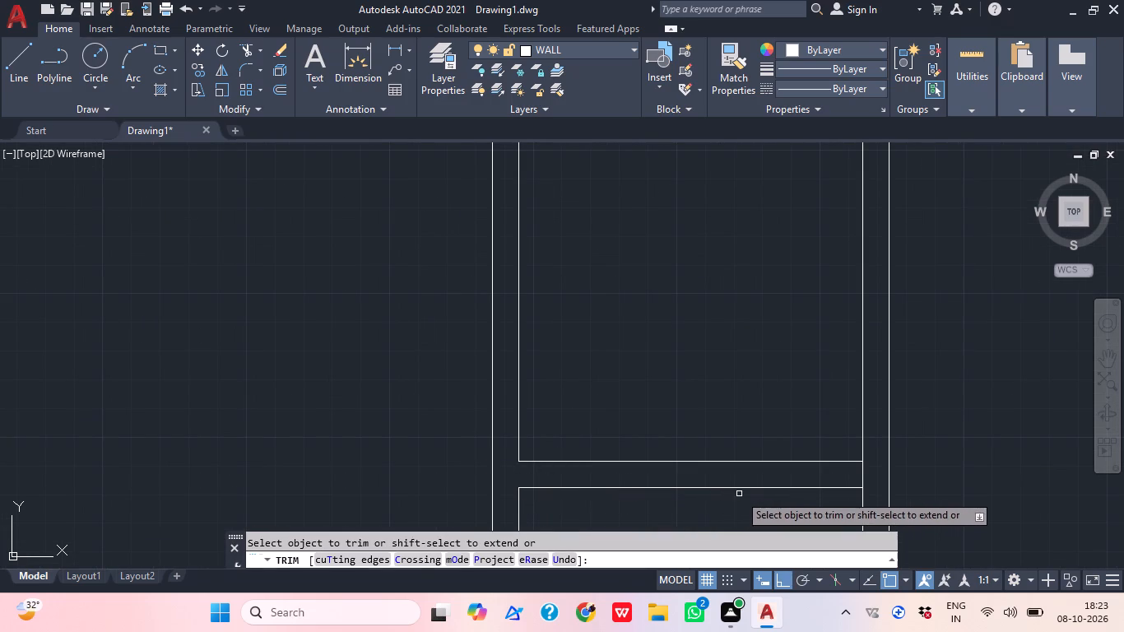
middle_click_drag(739, 494, 627, 473)
left_click(753, 464)
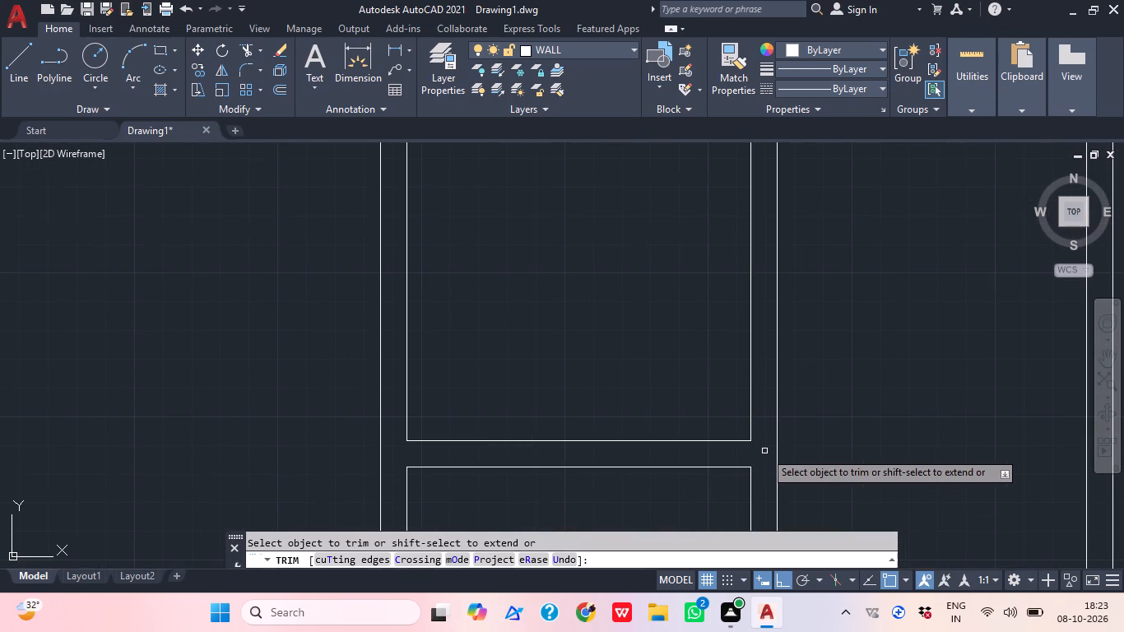
key("Escape")
Offset the top inner line of the large right-hand room 18' downward to set the room's depth.
scroll(660, 453, "down", 2)
middle_click_drag(694, 389, 696, 359)
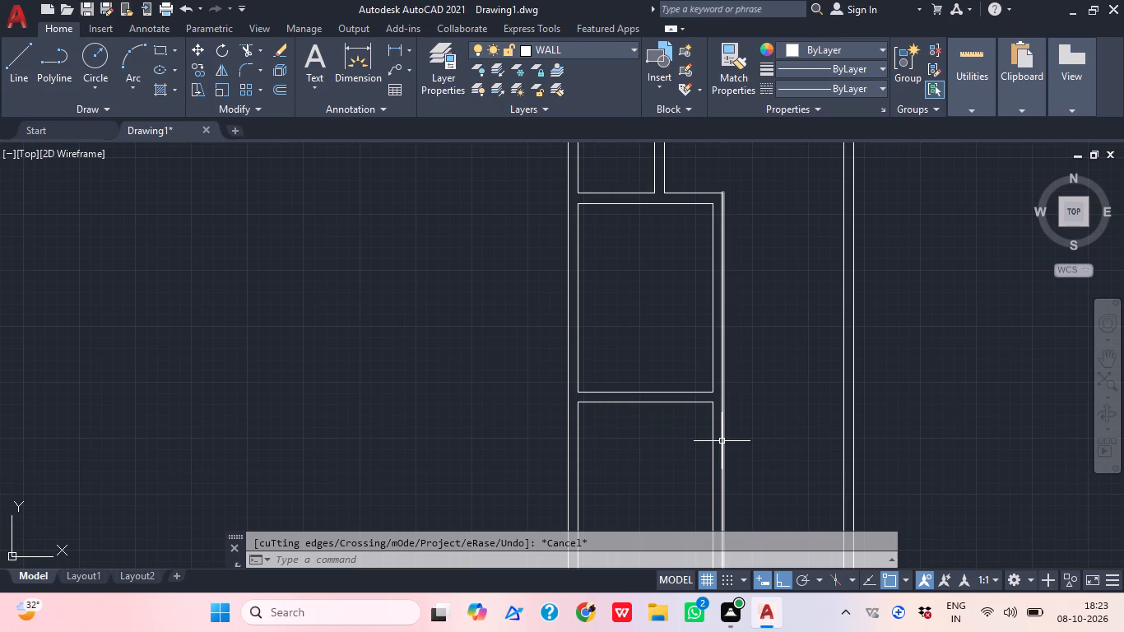
middle_click_drag(801, 466, 672, 466)
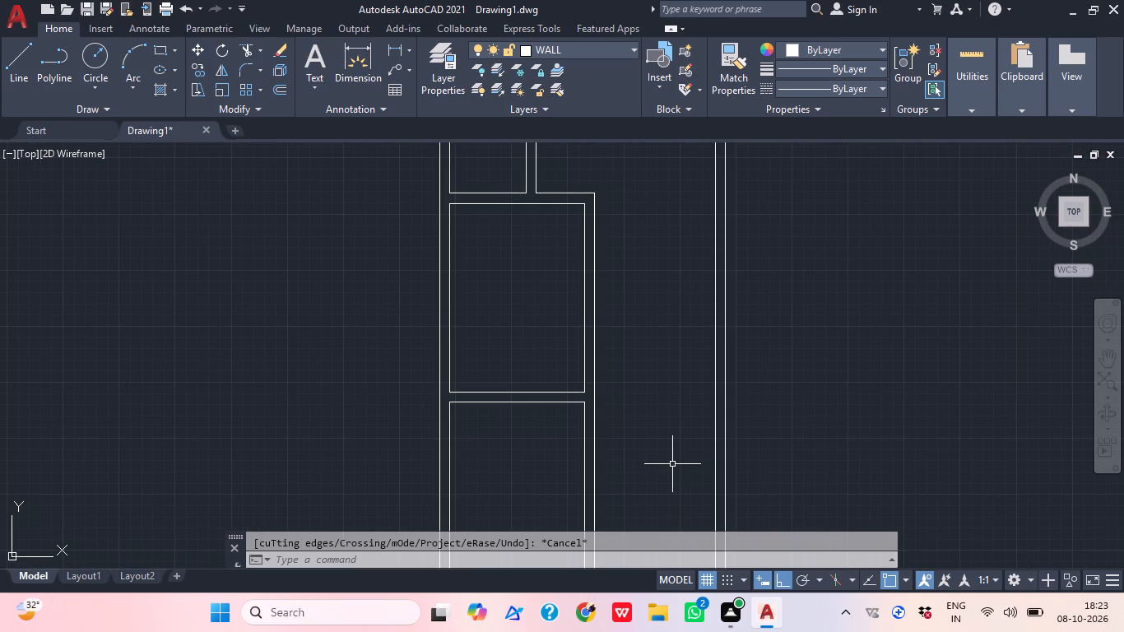
scroll(672, 464, "down", 2)
middle_click_drag(667, 421, 648, 462)
type("O 18")
key("apostrophe")
key("Return")
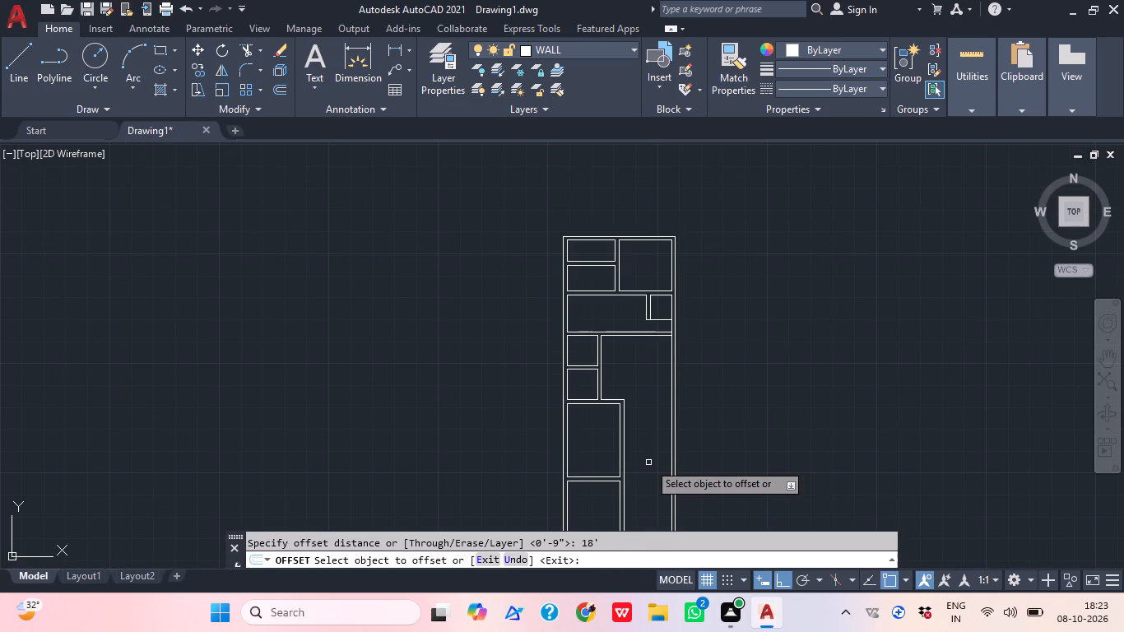
scroll(646, 458, "up", 2)
scroll(677, 286, "down", 2)
scroll(667, 231, "up", 2)
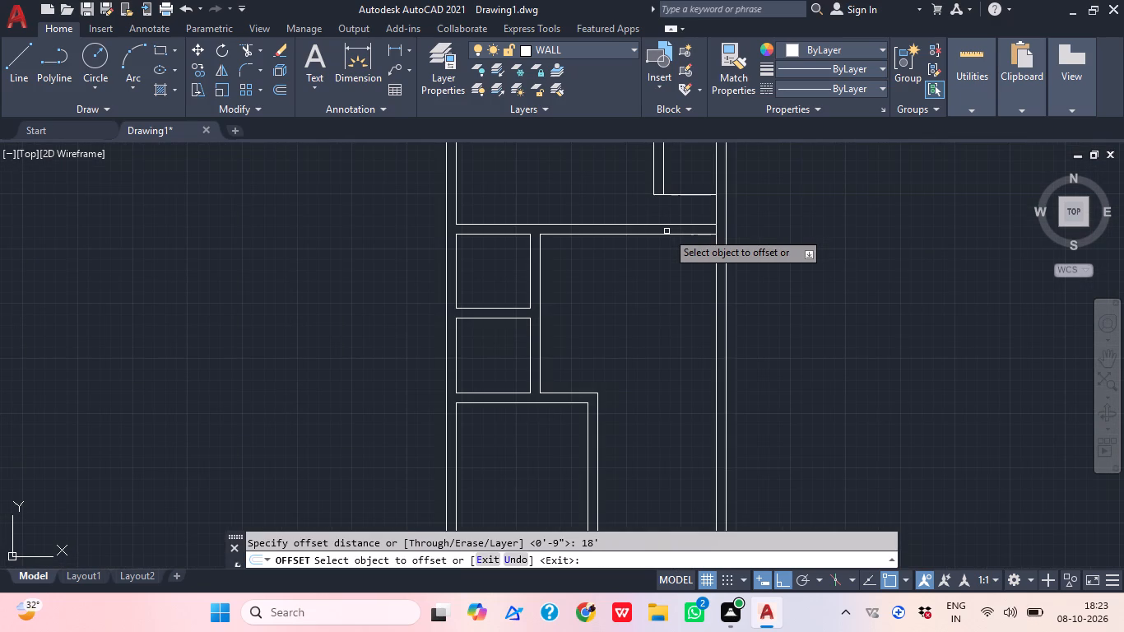
left_click(664, 233)
scroll(643, 439, "down", 2)
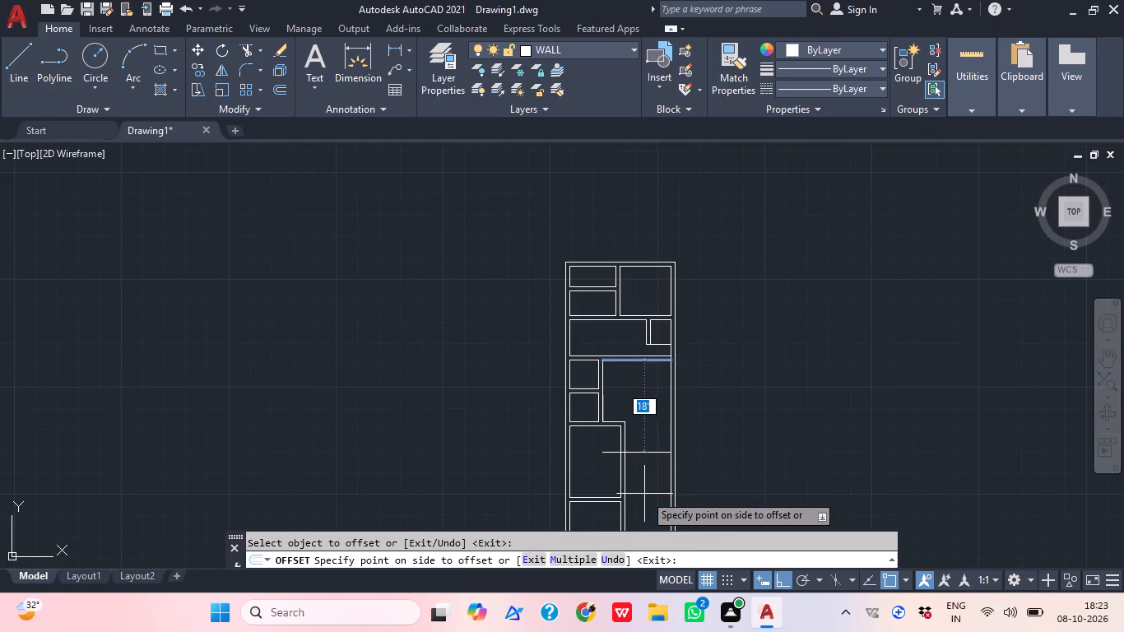
left_click(644, 494)
key("space")
Offset the right-hand room's new bottom line 9" downward to form the wall below it.
key("space")
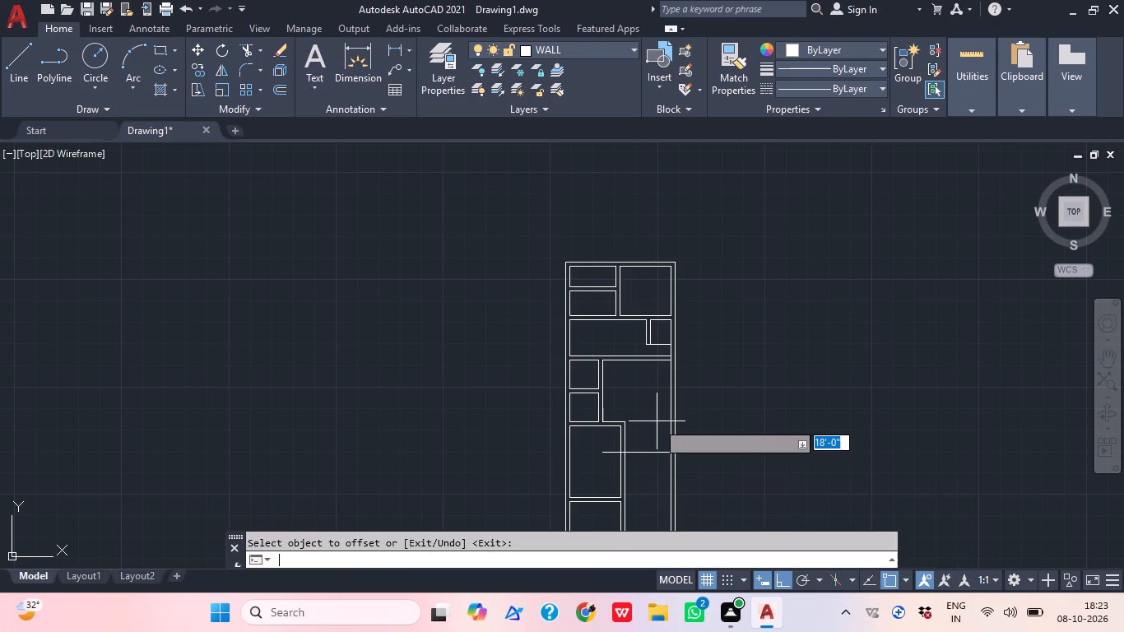
type("9\"")
key("Return")
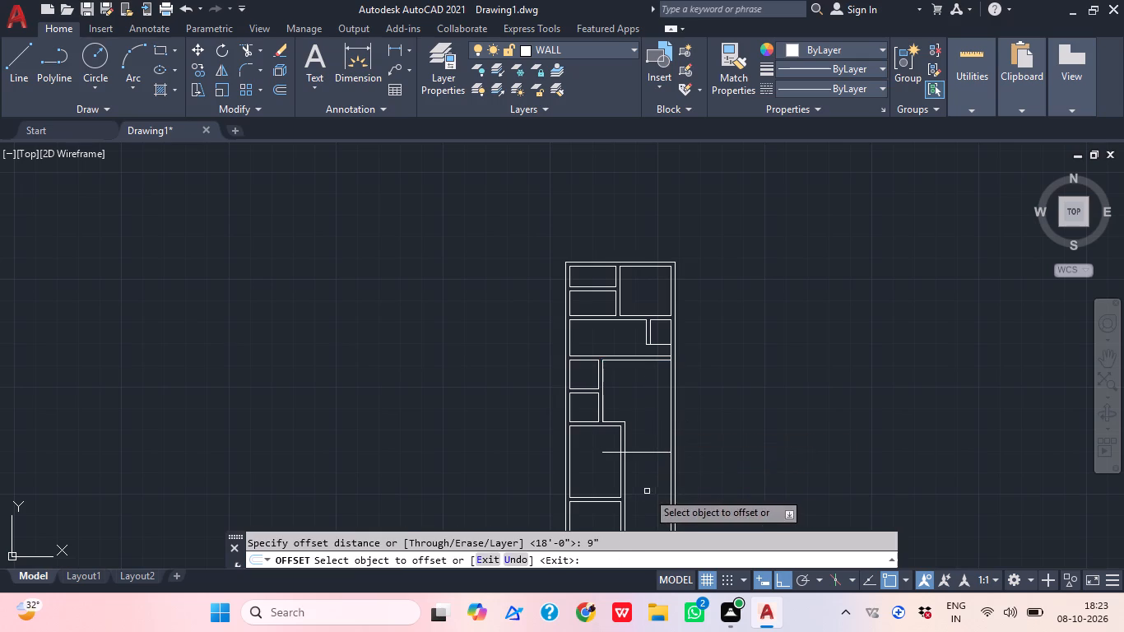
scroll(647, 491, "up", 1)
left_click(650, 428)
left_click(641, 471)
scroll(641, 453, "up", 1)
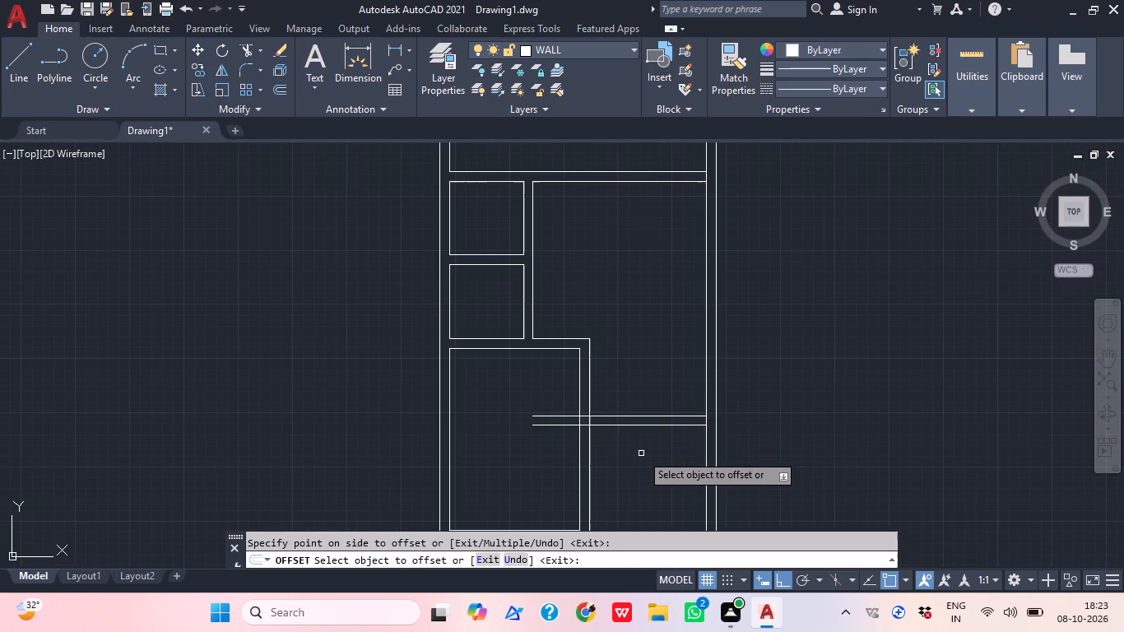
key("Escape")
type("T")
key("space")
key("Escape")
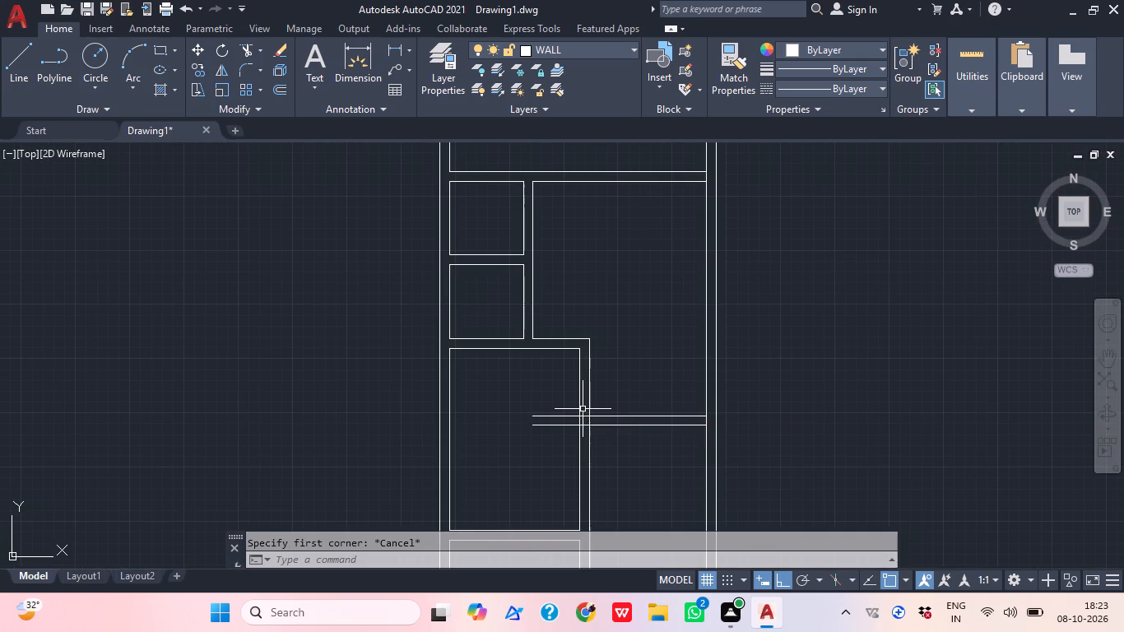
Trim the new wall's lines extending into the left room and the partition line between them to clean the junction.
type("TR")
key("space")
scroll(583, 409, "up", 2)
left_click(495, 418)
left_click(494, 464)
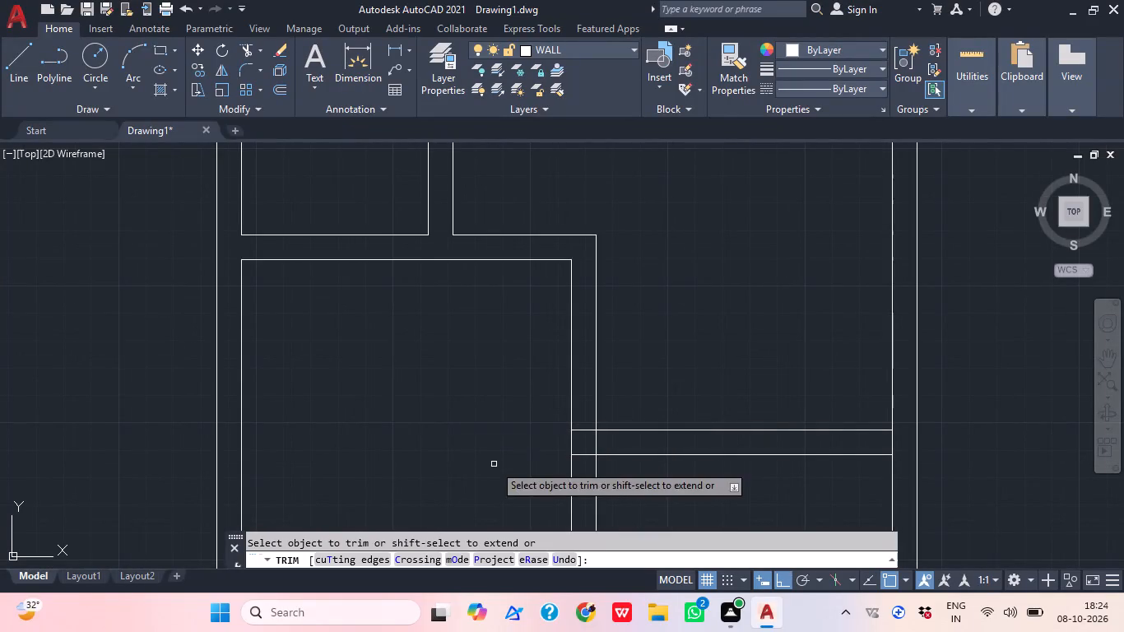
left_click(591, 431)
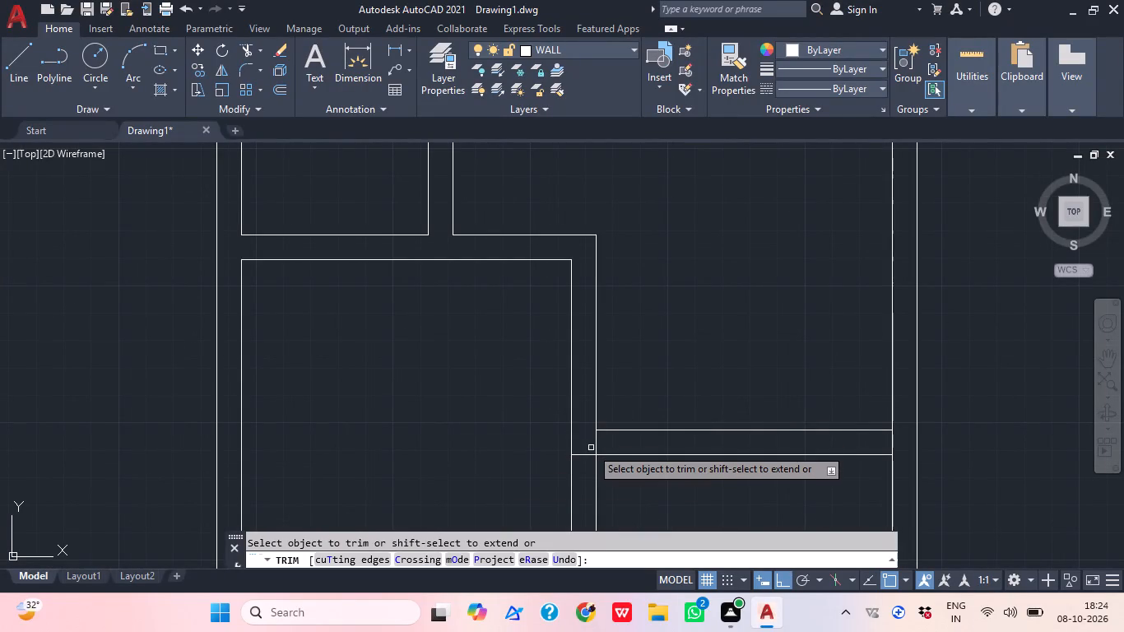
scroll(591, 448, "up", 1)
left_click(611, 434)
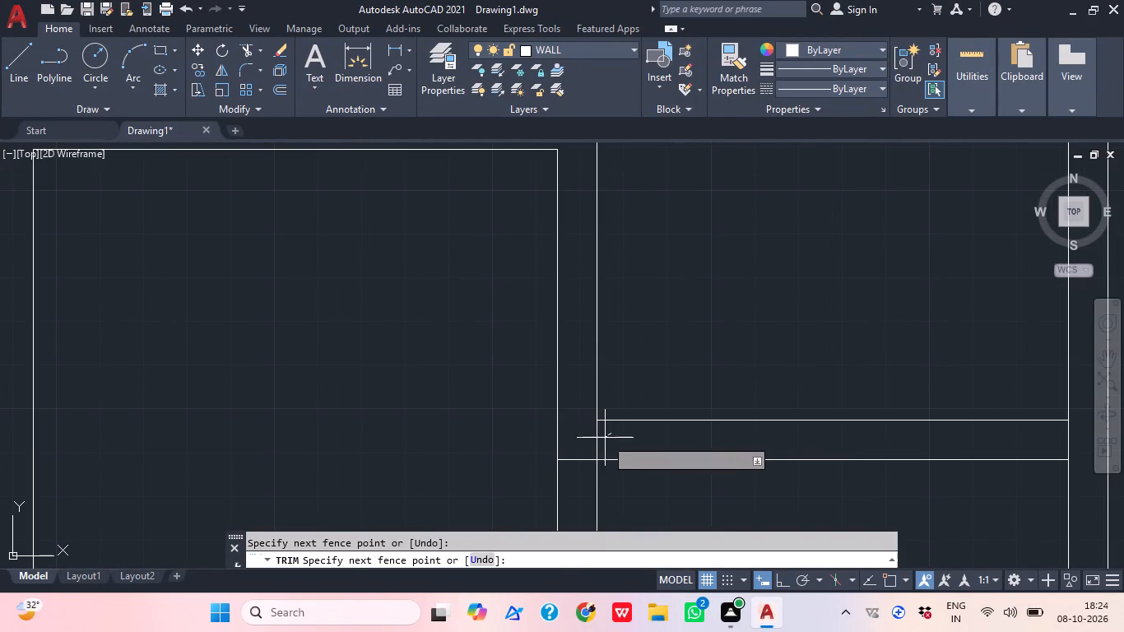
left_click(573, 471)
scroll(647, 421, "down", 1)
middle_click_drag(676, 465, 676, 466)
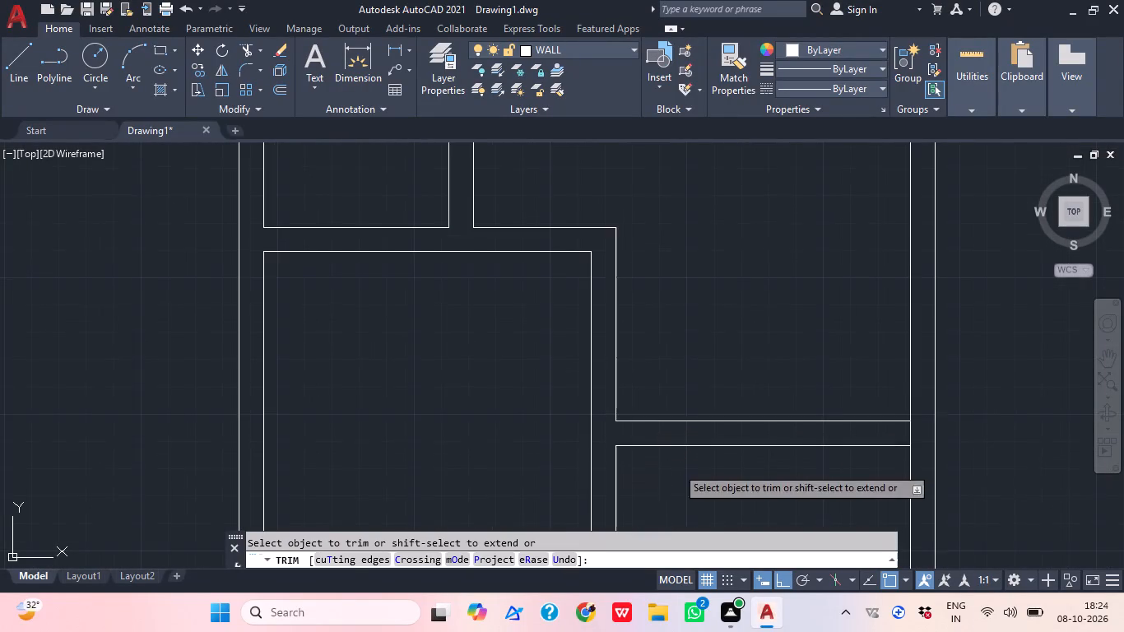
middle_click_drag(676, 466, 635, 419)
key("Escape")
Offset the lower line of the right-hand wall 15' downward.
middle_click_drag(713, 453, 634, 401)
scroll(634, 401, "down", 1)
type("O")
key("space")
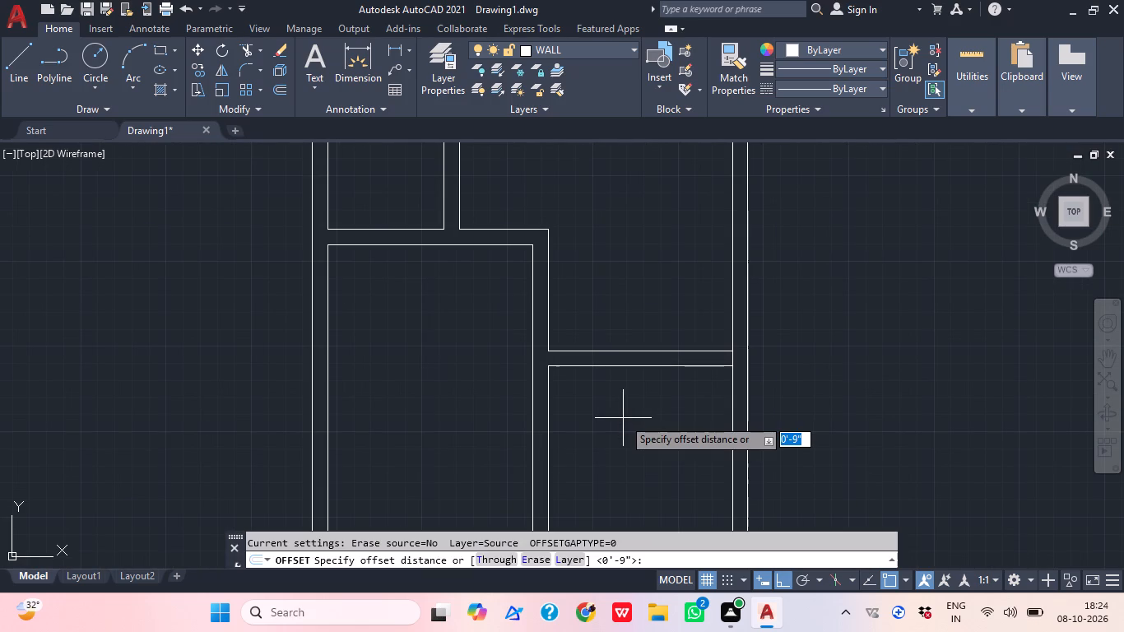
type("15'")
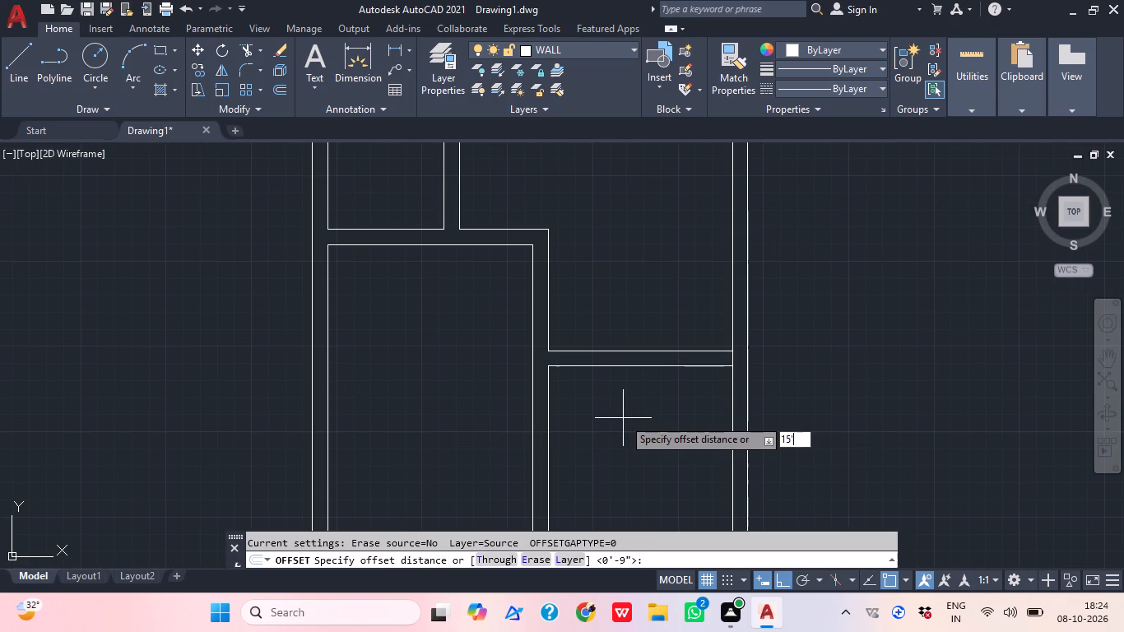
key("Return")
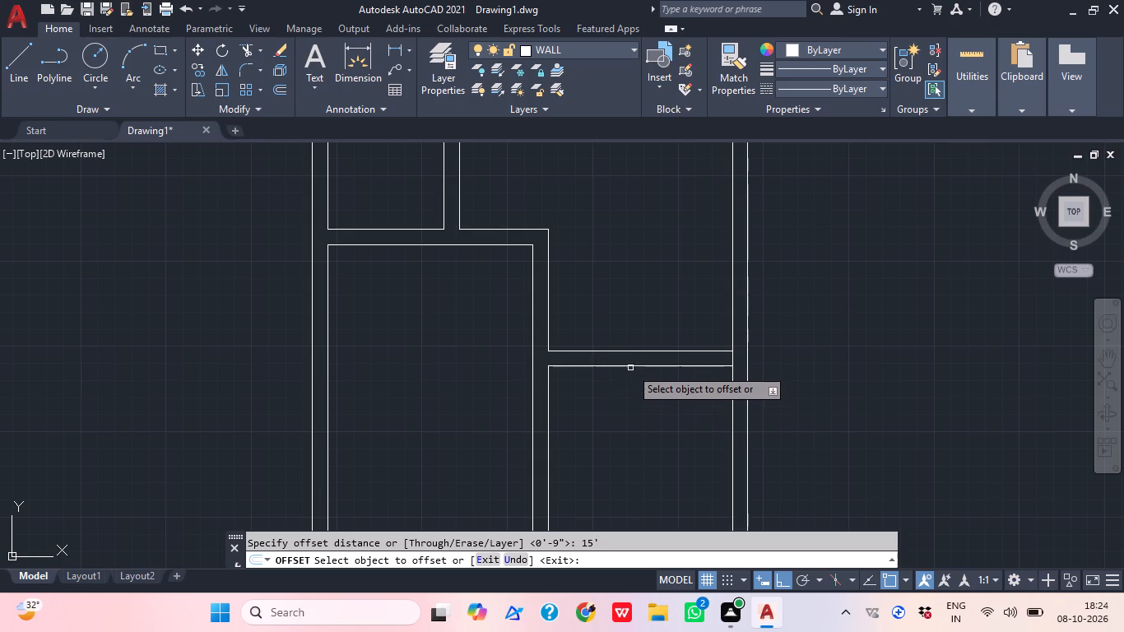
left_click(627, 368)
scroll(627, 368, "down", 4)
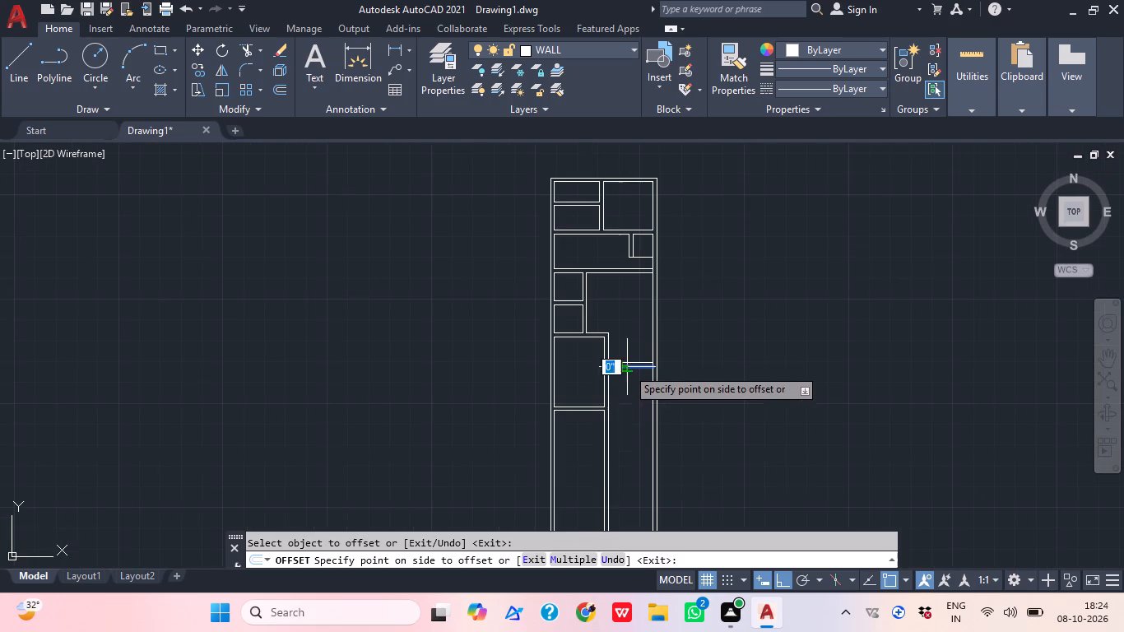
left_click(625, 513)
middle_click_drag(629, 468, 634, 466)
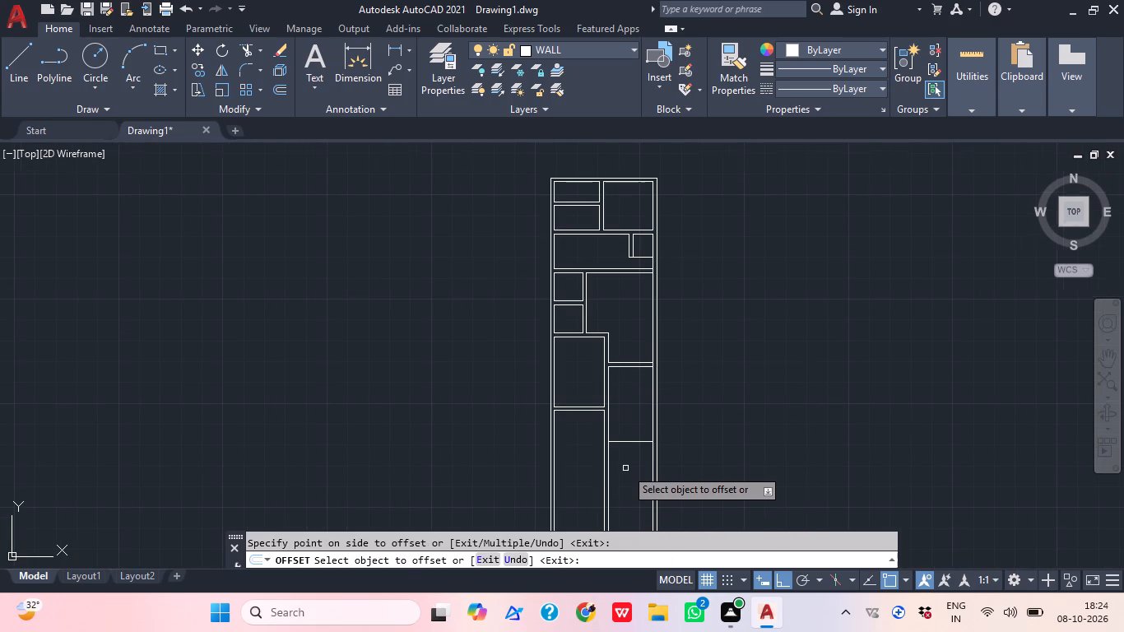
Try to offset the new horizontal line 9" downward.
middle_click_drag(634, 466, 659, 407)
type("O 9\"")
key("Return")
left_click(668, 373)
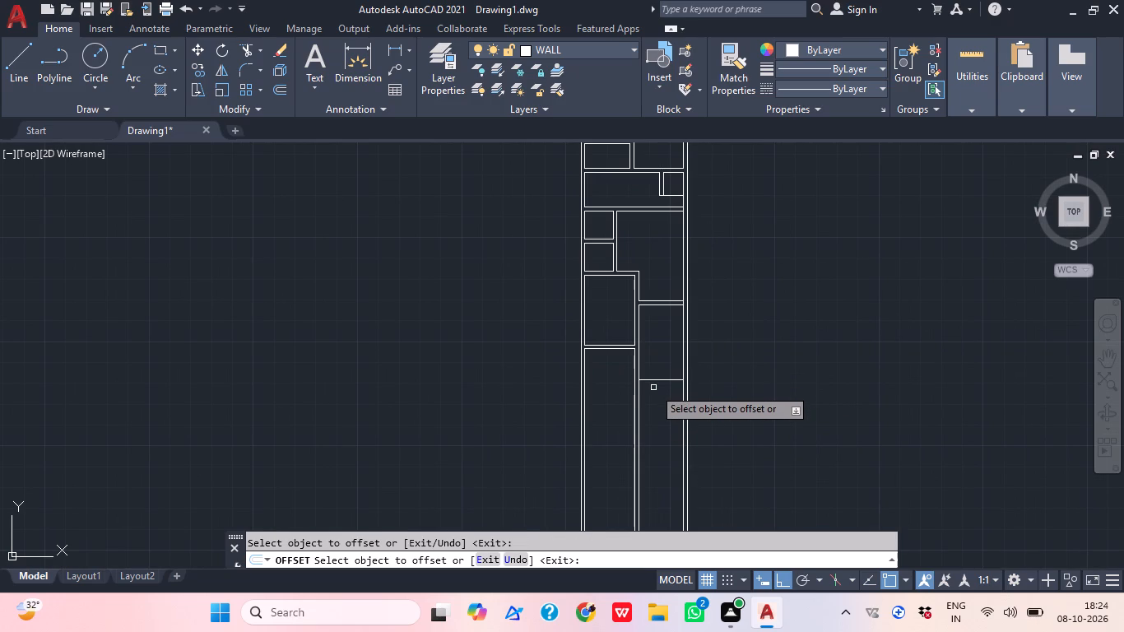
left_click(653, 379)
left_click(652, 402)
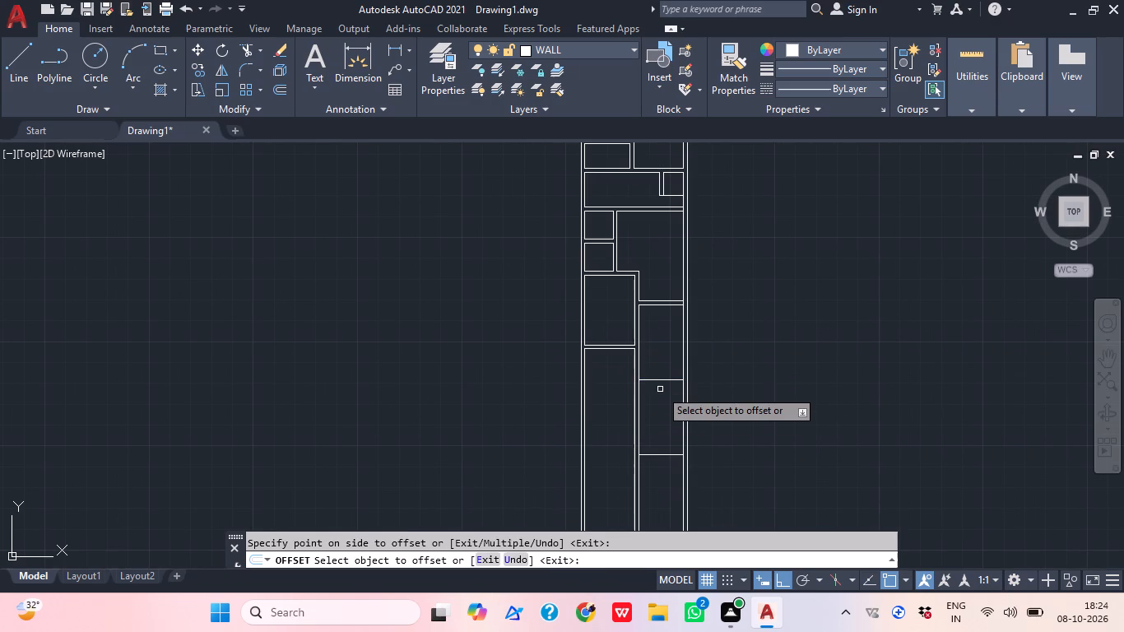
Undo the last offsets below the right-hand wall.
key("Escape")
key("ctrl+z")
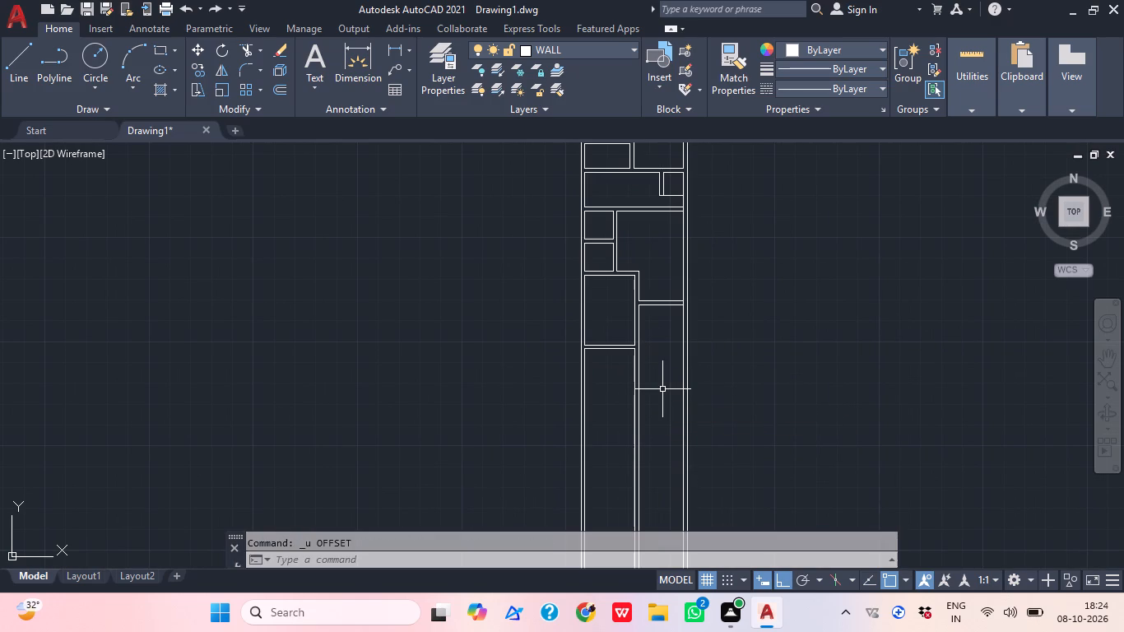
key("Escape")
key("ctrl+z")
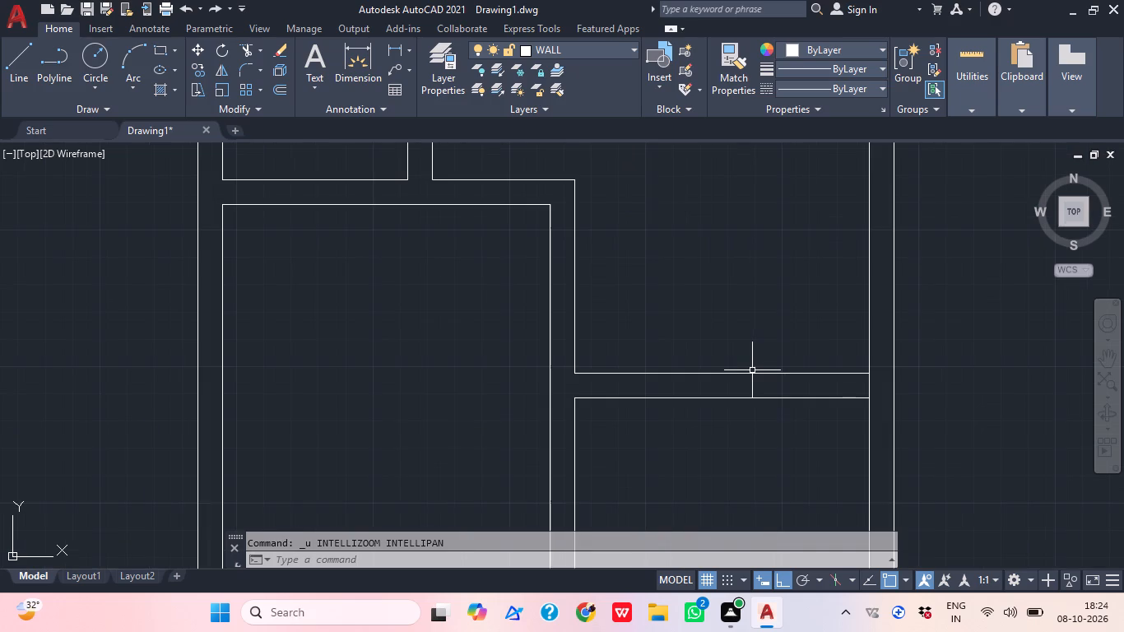
Offset the lower line of the right-hand wall 15' downward to set the next room's depth.
scroll(752, 370, "down", 1)
scroll(752, 370, "up", 2)
scroll(698, 462, "down", 4)
middle_click_drag(698, 462, 710, 340)
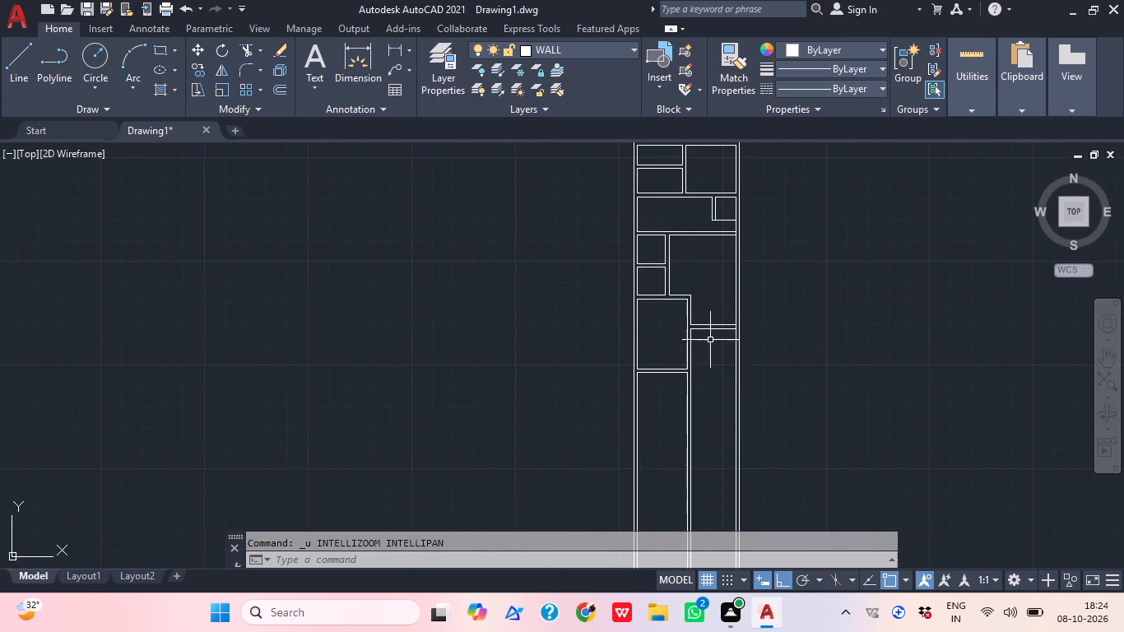
type("O")
key("space")
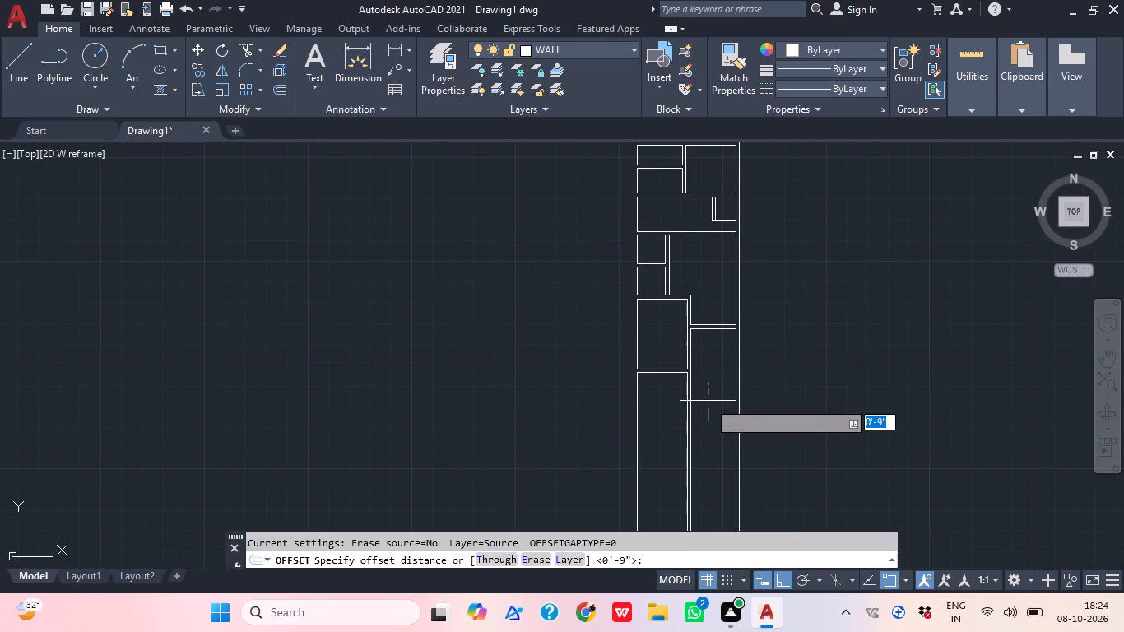
type("15'")
key("Return")
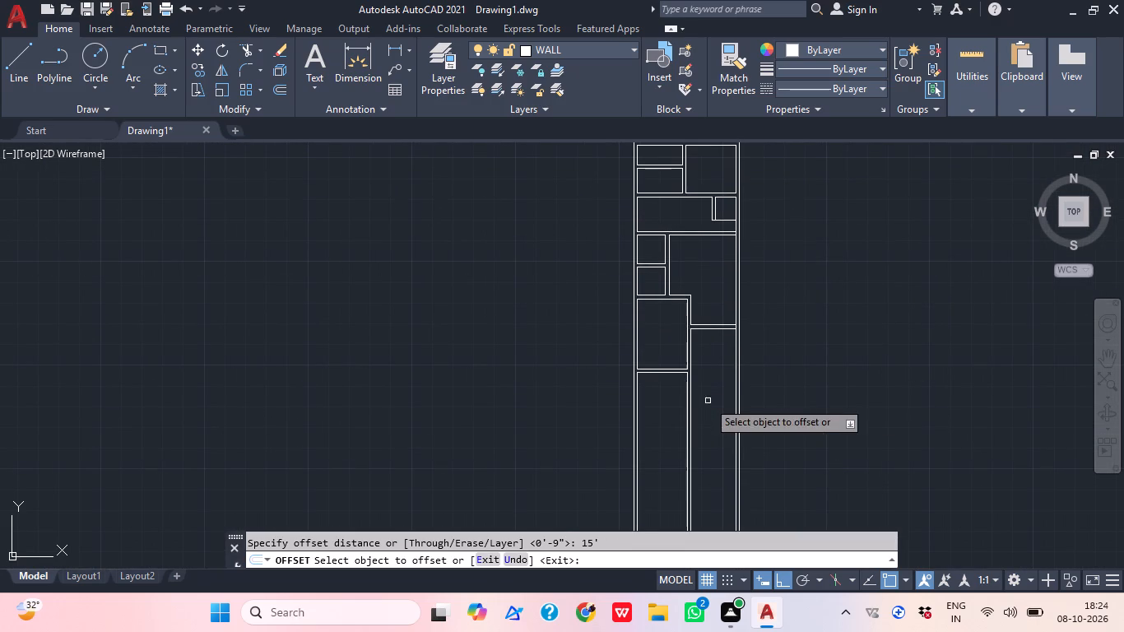
scroll(756, 332, "up", 1)
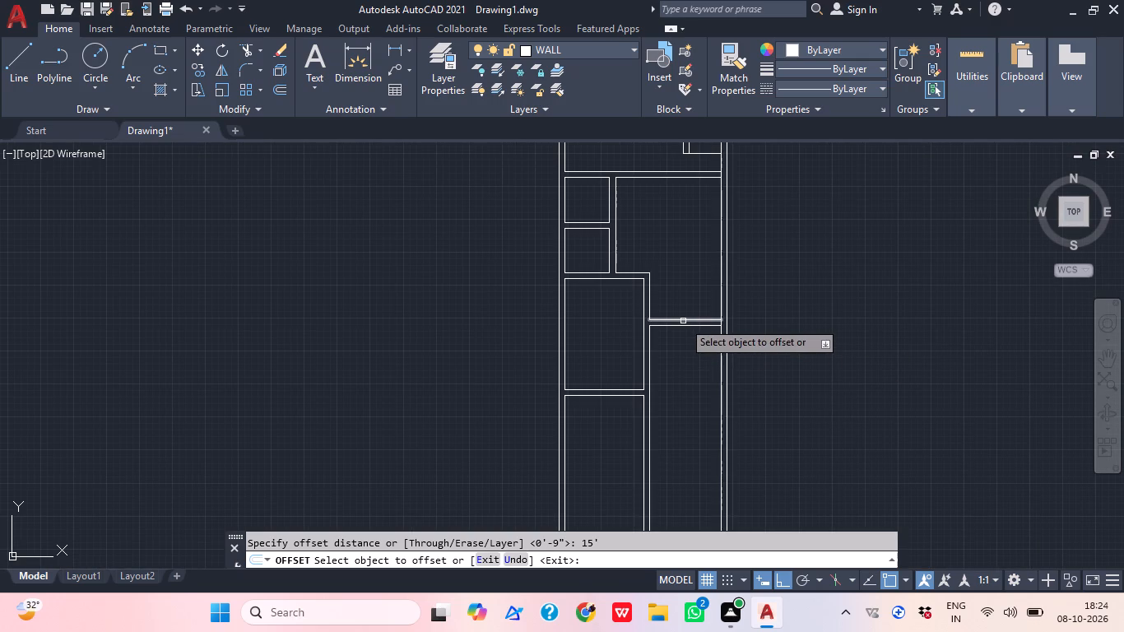
scroll(683, 323, "up", 2)
left_click(675, 332)
scroll(678, 340, "down", 2)
left_click(689, 466)
key("space")
Offset the new room's bottom line 9" downward to form the wall below it.
key("space")
type("9\"")
key("Return")
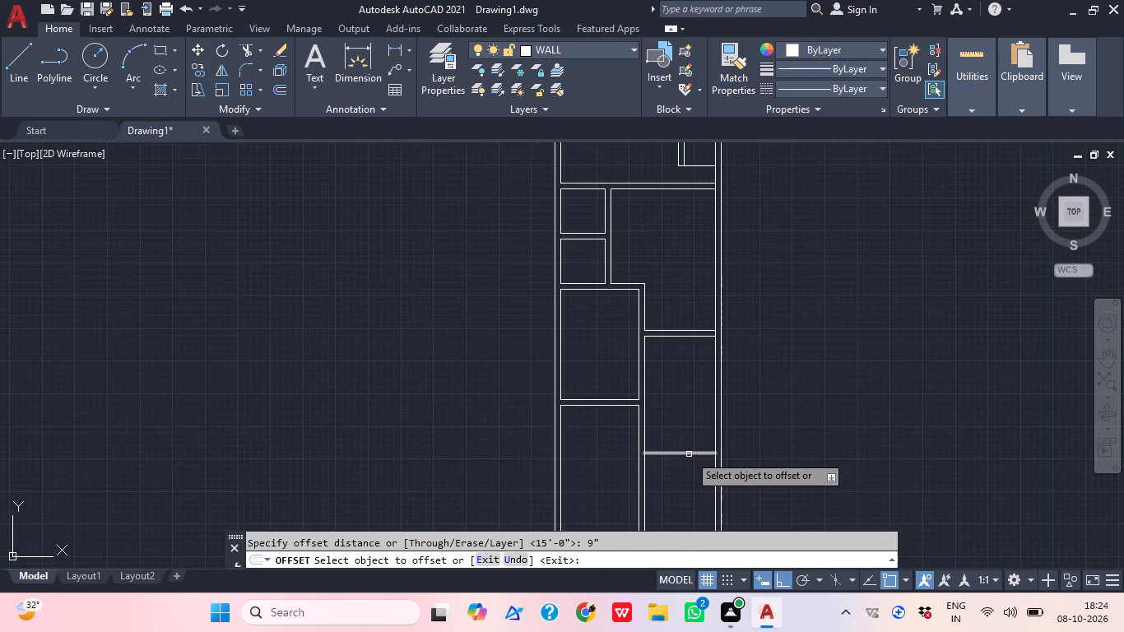
left_click(686, 454)
left_click(682, 489)
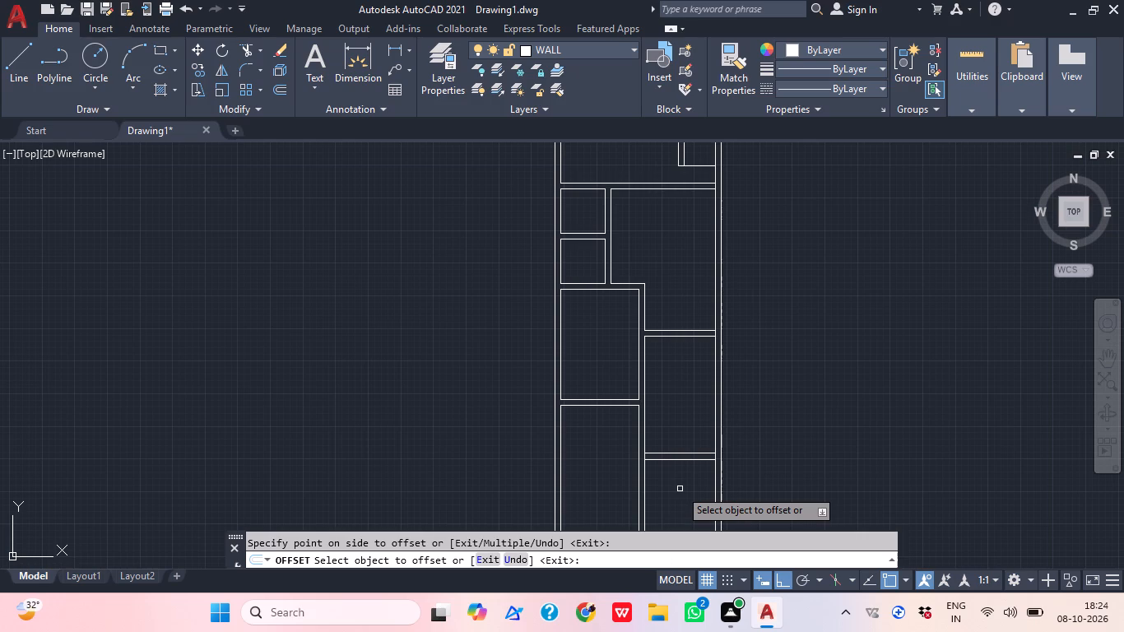
key("Escape")
Extend both lines of the new bottom wall across the plan to the outer lines of the left and right exterior walls.
type("EX")
key("space")
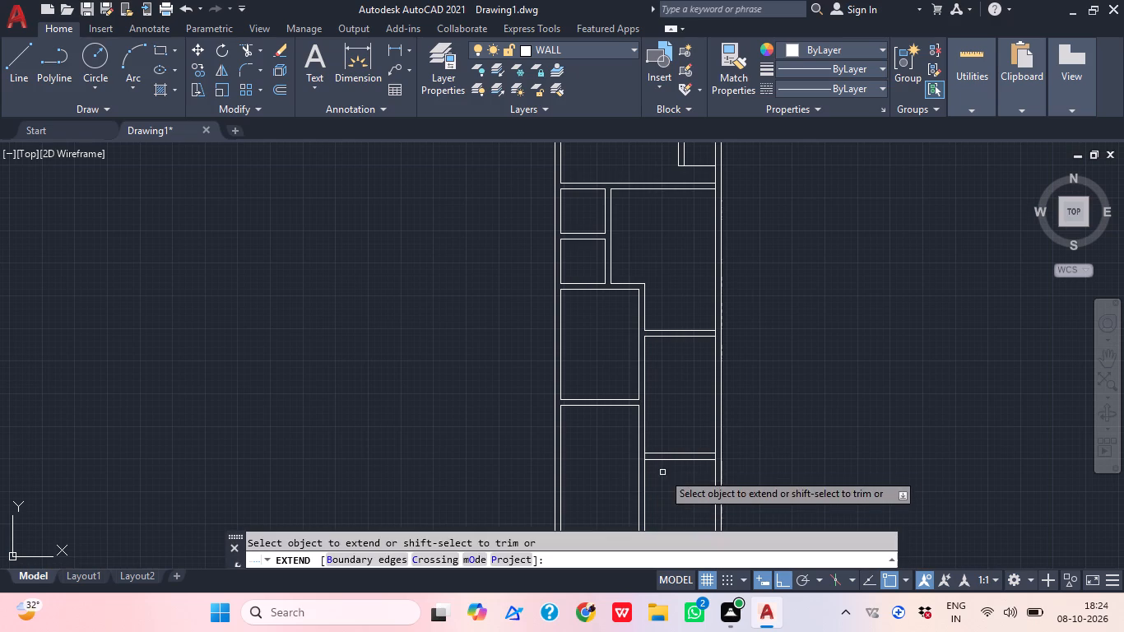
left_click(674, 466)
left_click(667, 438)
left_click(662, 472)
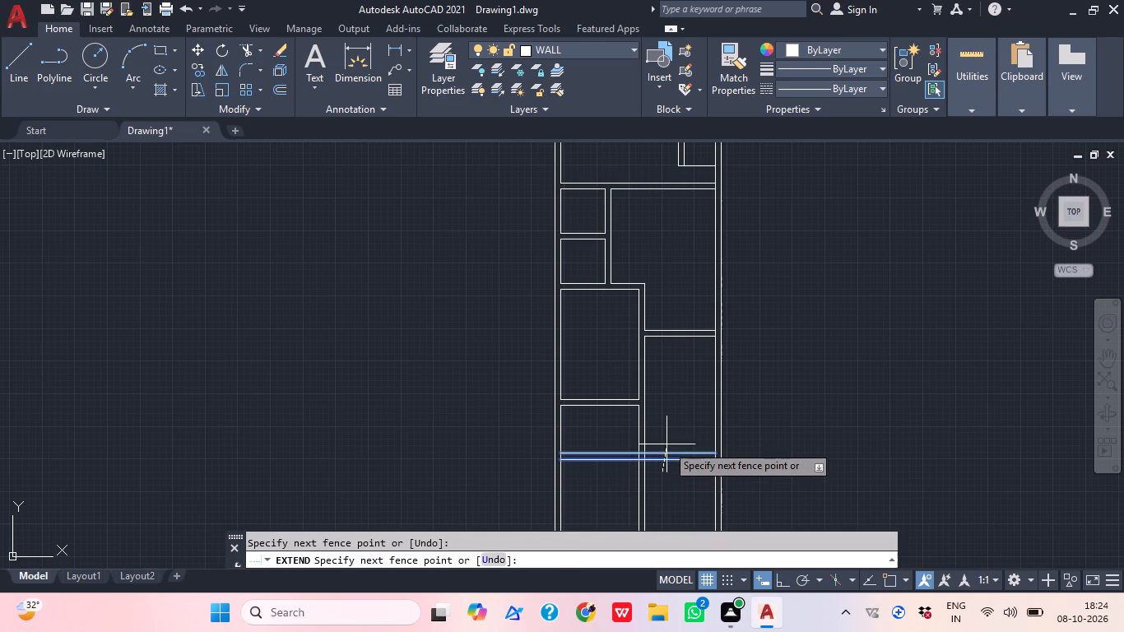
left_click(667, 444)
left_click(606, 470)
left_click(583, 449)
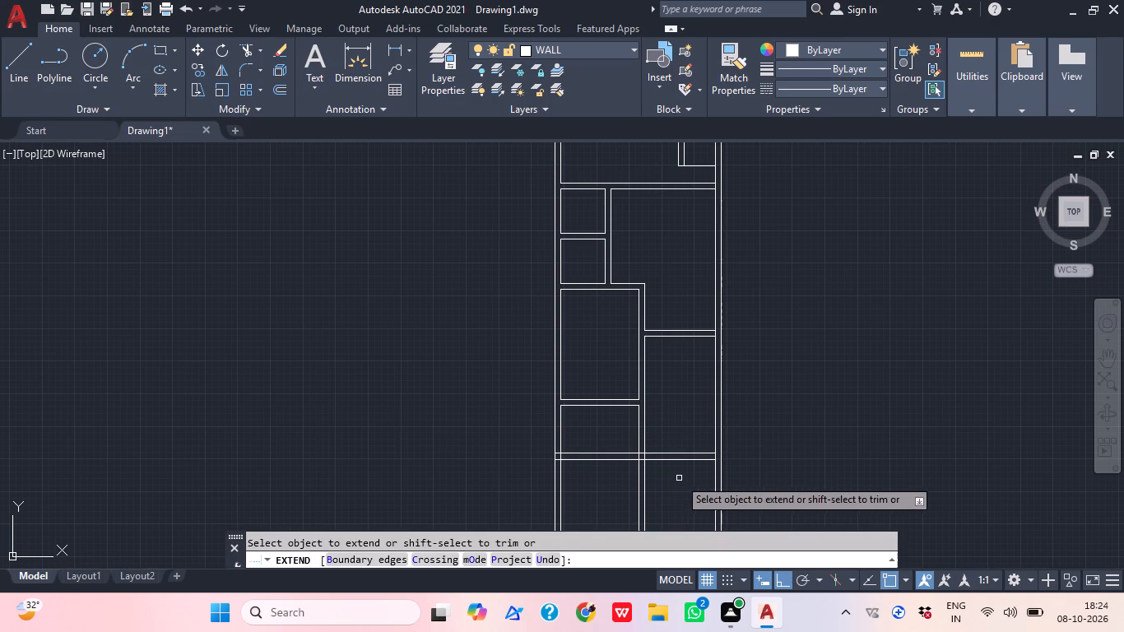
left_click(681, 476)
left_click(700, 425)
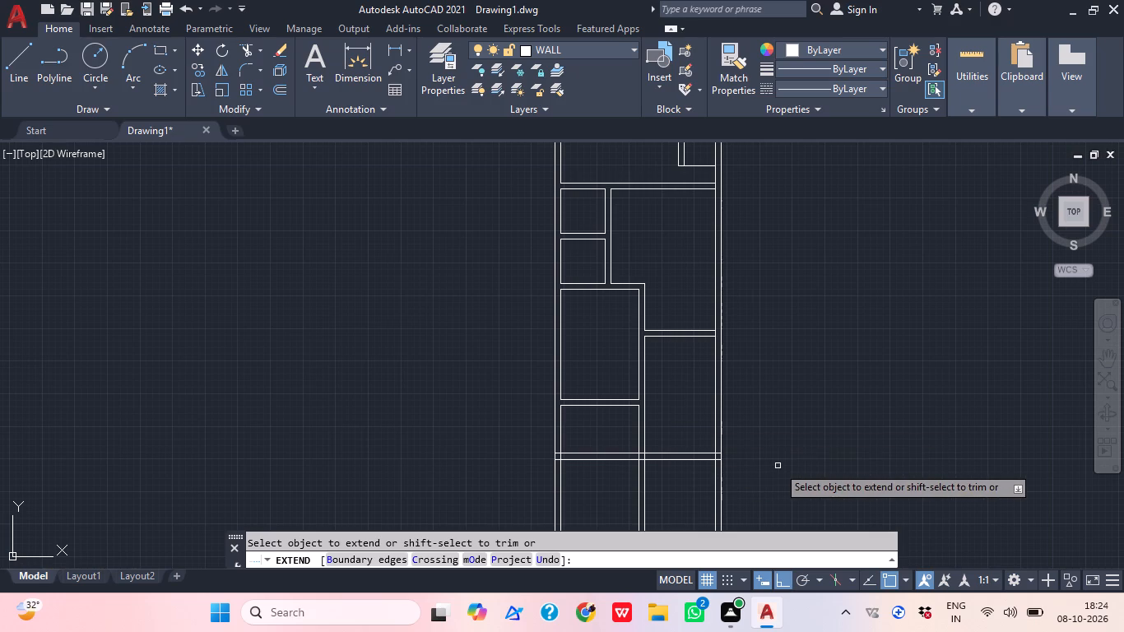
Measure the depth of the right-hand room above the last cross wall with a temporary linear dimension, and remove it.
key("Escape")
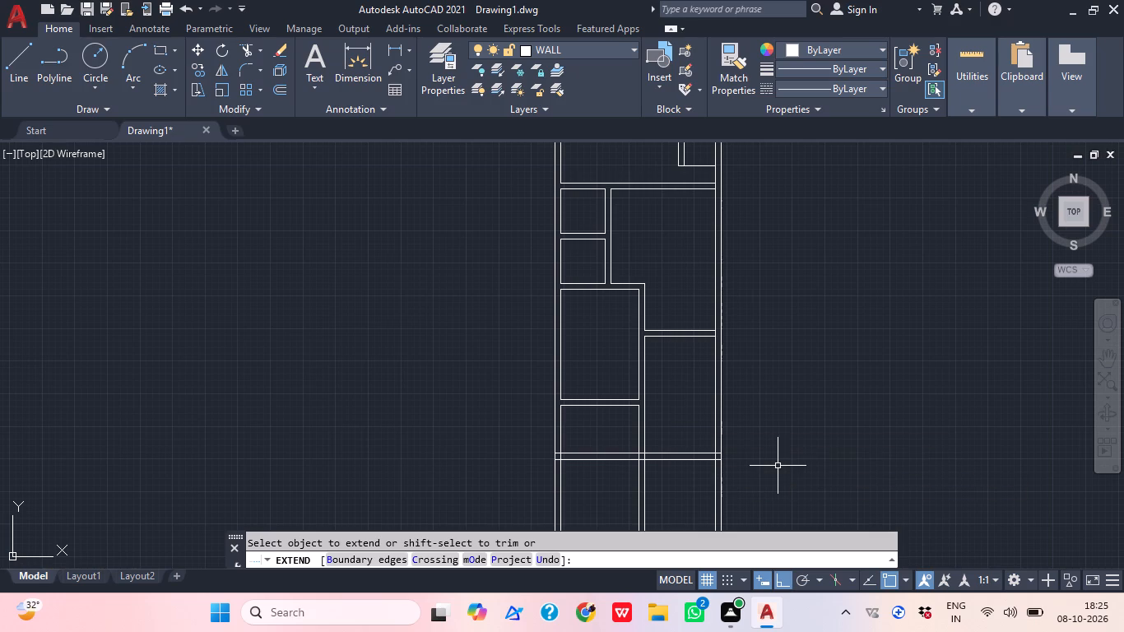
type("TR")
key("space")
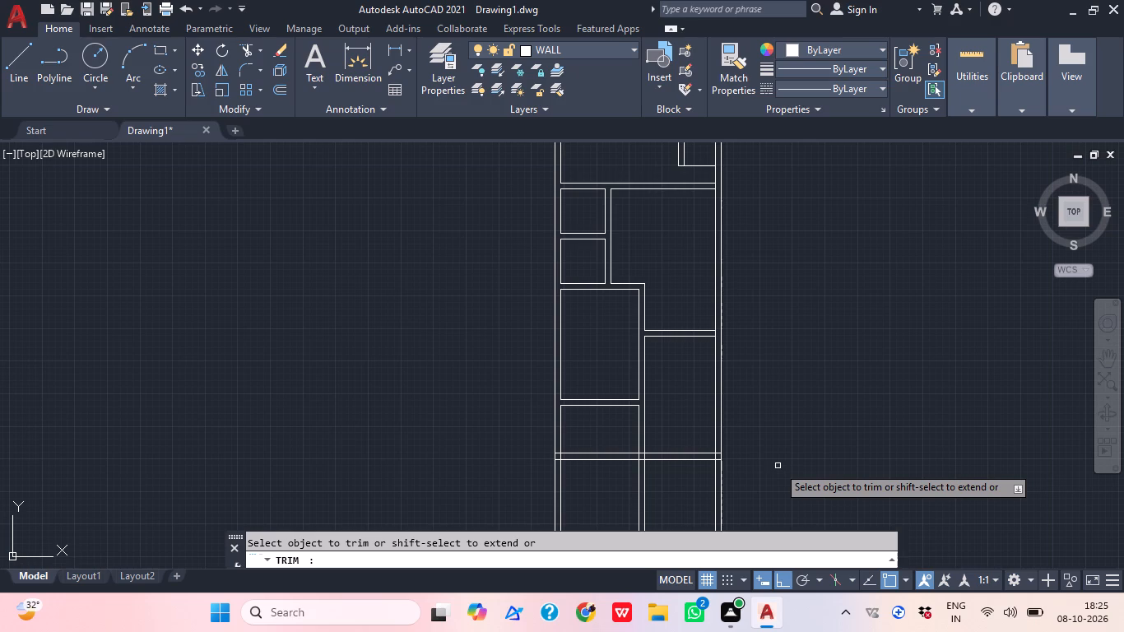
left_click(397, 52)
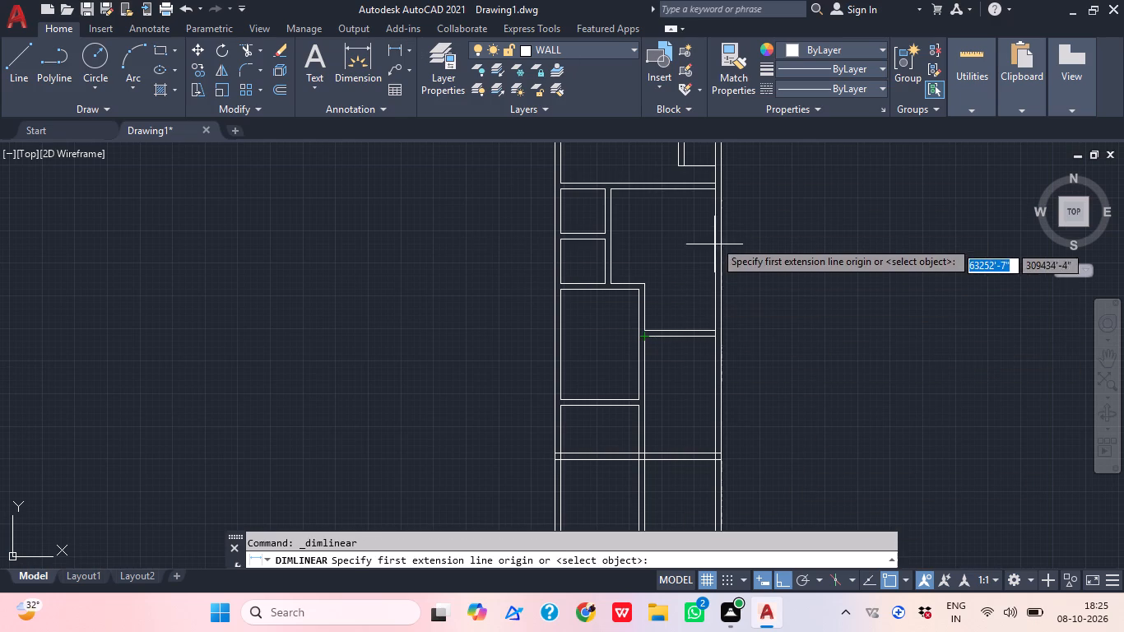
left_click(715, 195)
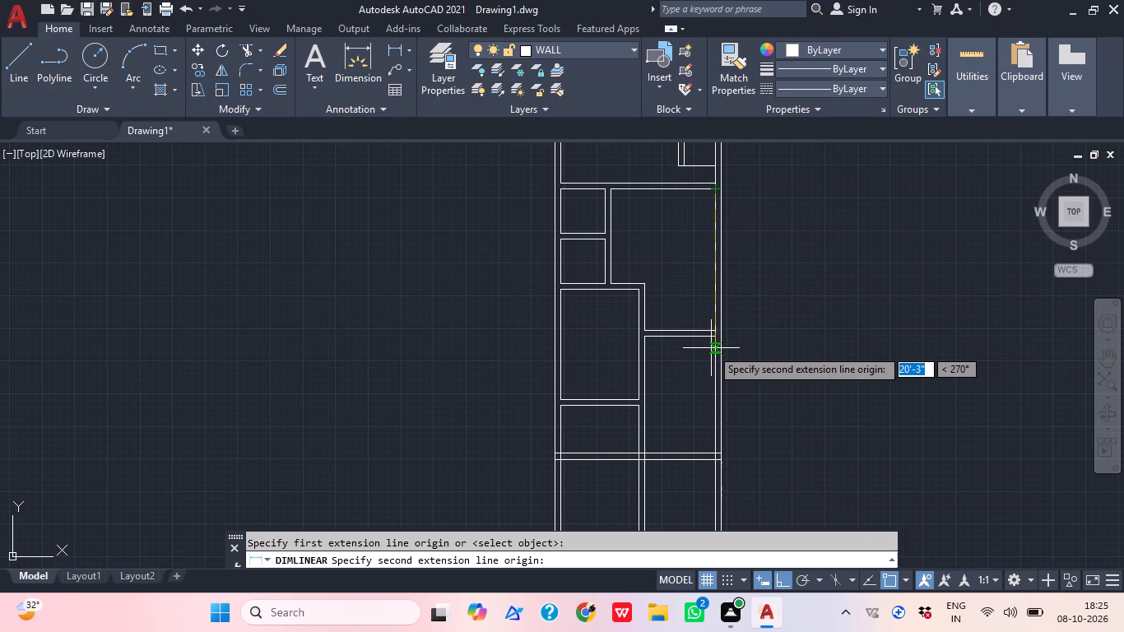
left_click(713, 330)
left_click(739, 332)
scroll(742, 281, "up", 3)
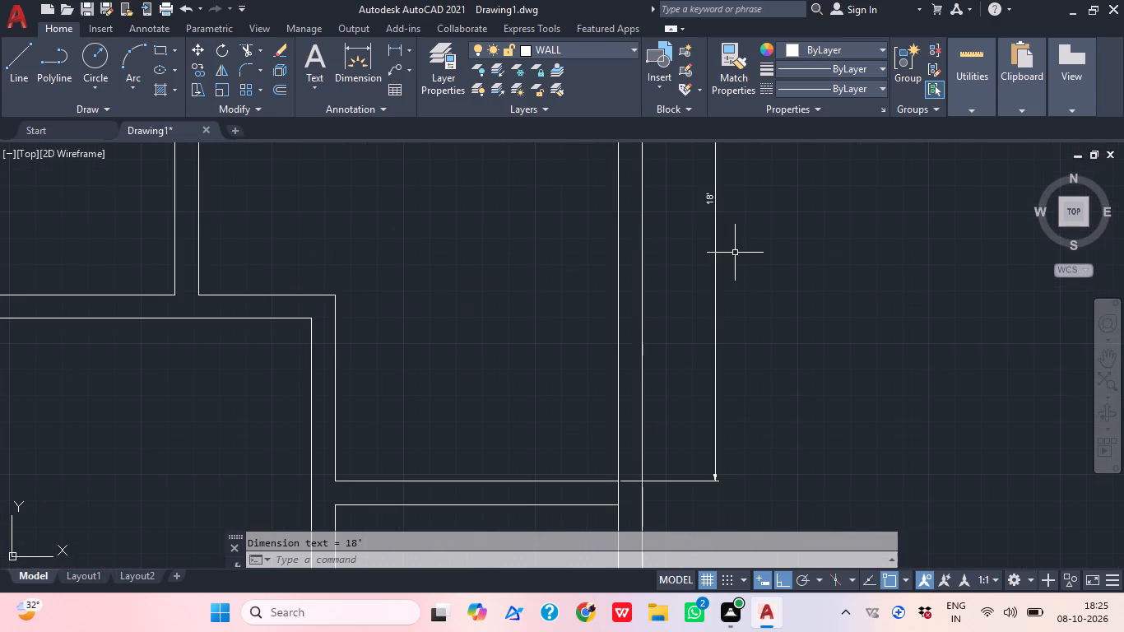
key("ctrl+z")
scroll(745, 246, "down", 1)
key("ctrl+z")
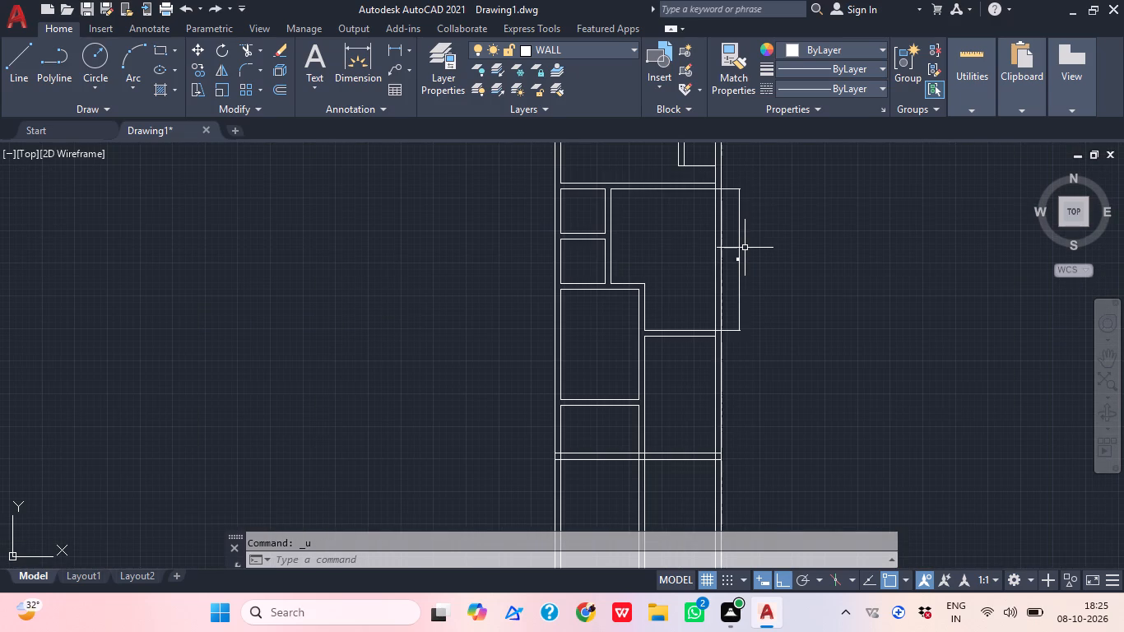
key("ctrl+z")
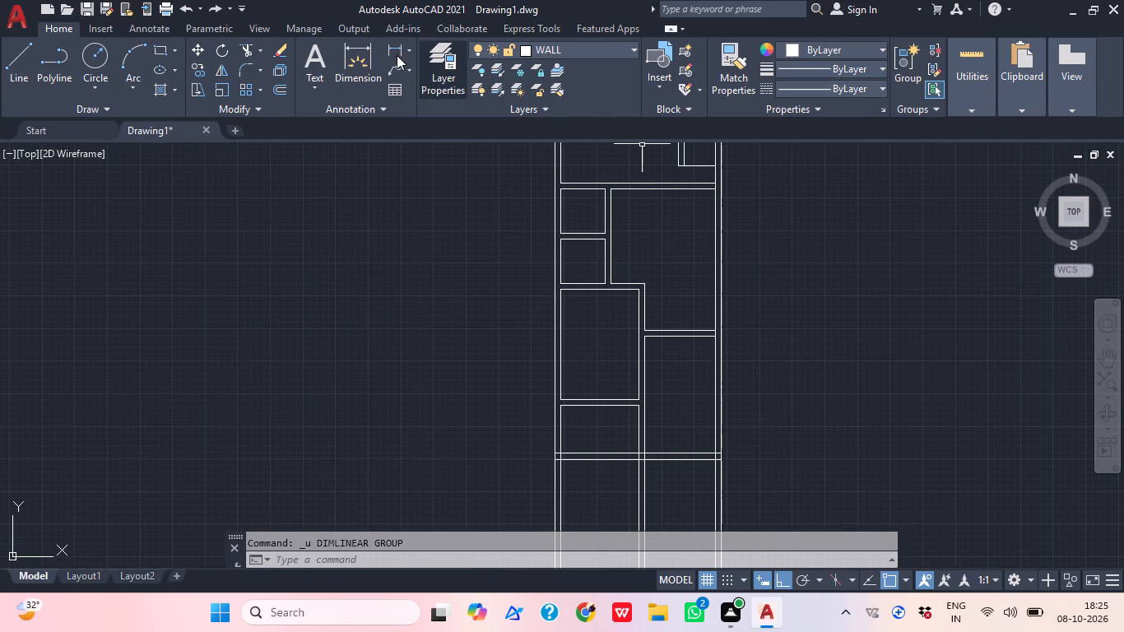
Measure the depth of the new right-hand room down to the bottom wall with a temporary linear dimension, and remove it.
left_click(391, 53)
scroll(556, 437, "up", 1)
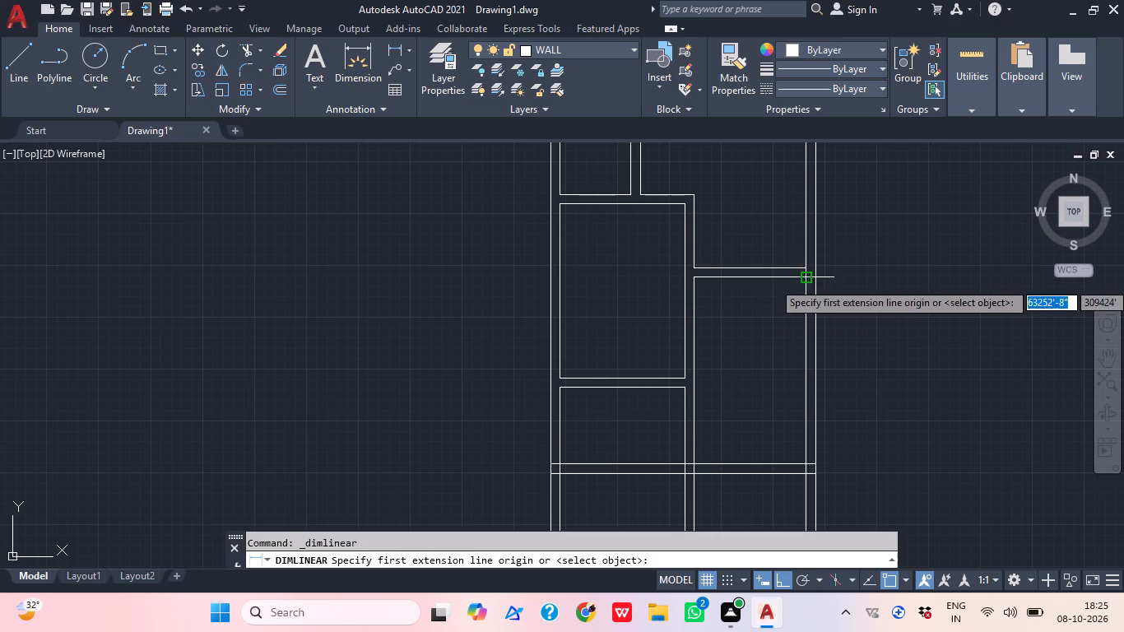
left_click(803, 281)
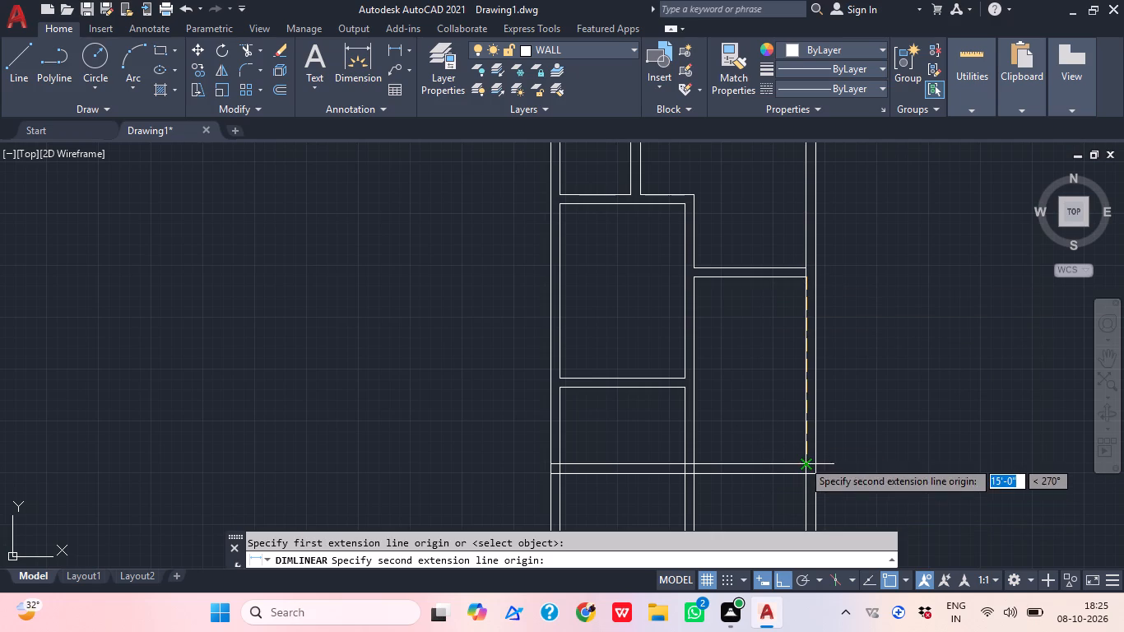
left_click(802, 460)
left_click(825, 458)
scroll(824, 393, "up", 2)
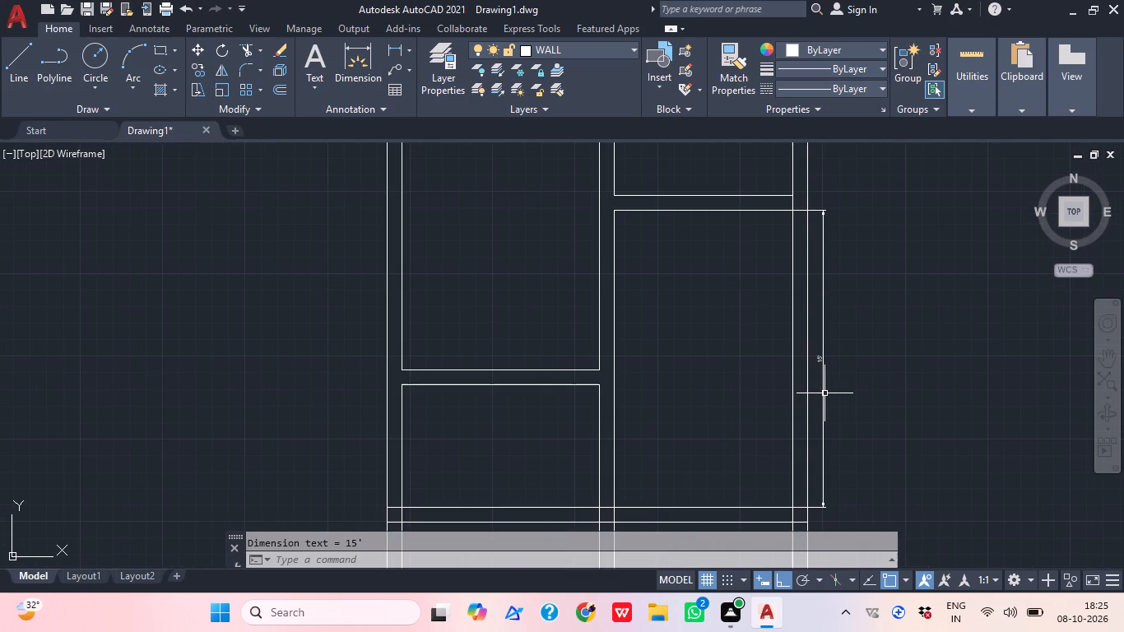
scroll(822, 393, "down", 2)
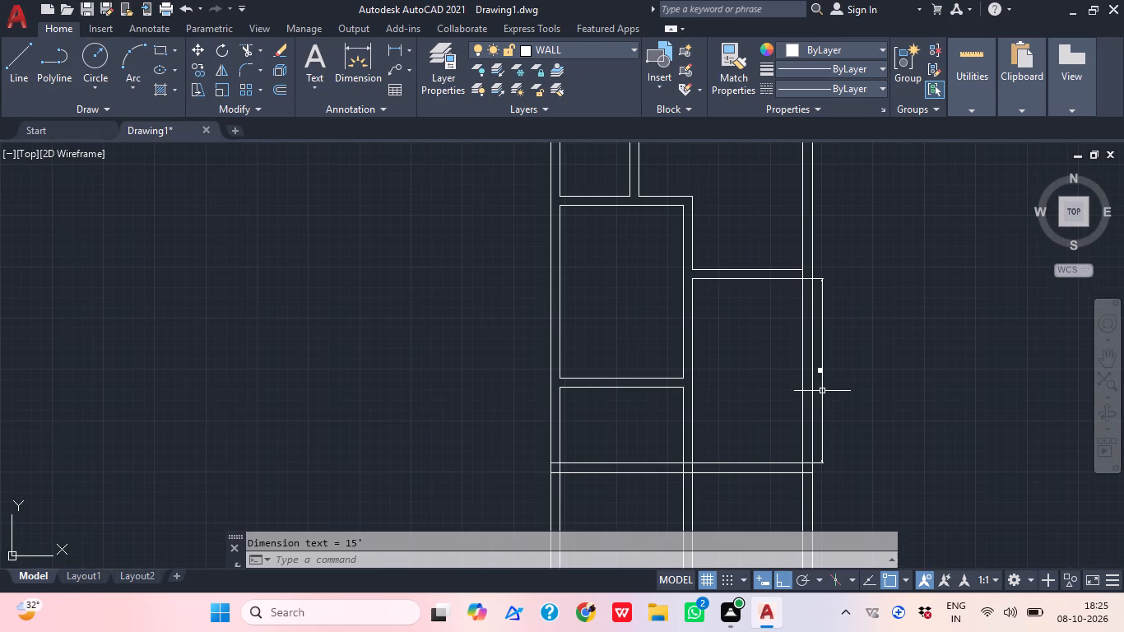
middle_click_drag(843, 387, 653, 342)
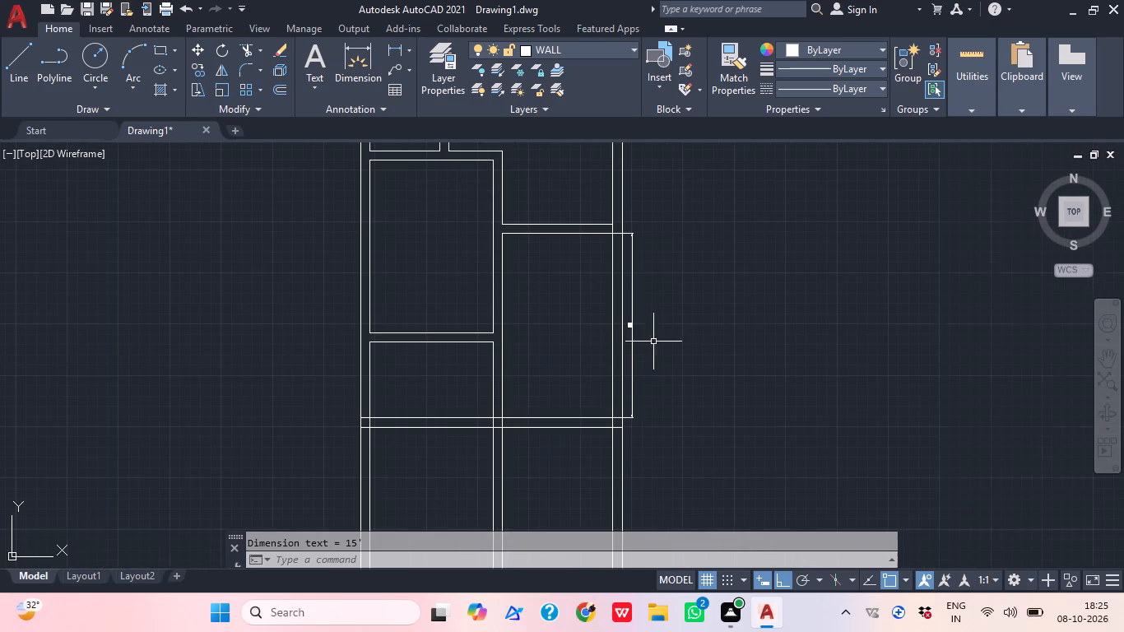
key("ctrl+z")
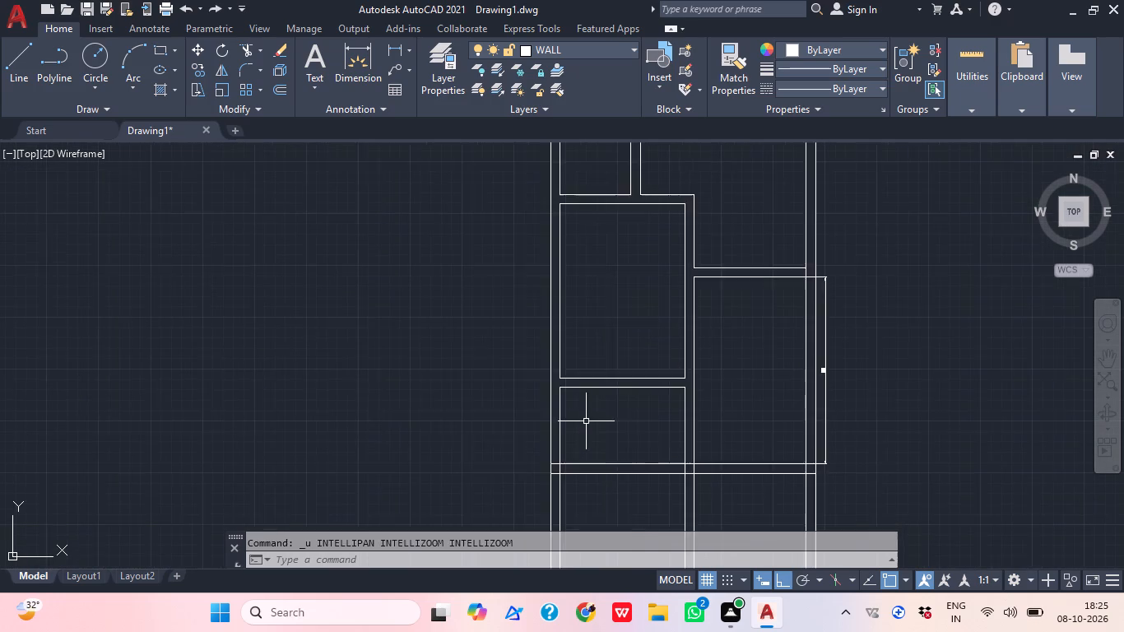
key("ctrl+z")
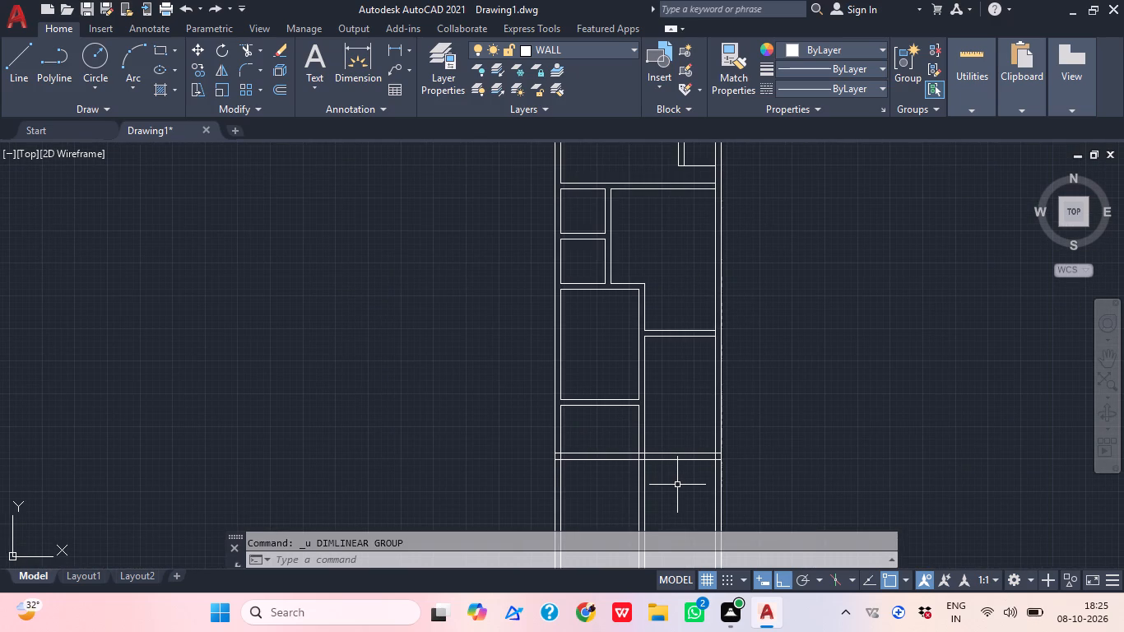
Delete both lines of the bottom wall running across the full width of the plan.
scroll(675, 365, "up", 1)
middle_click(675, 365)
scroll(675, 365, "down", 2)
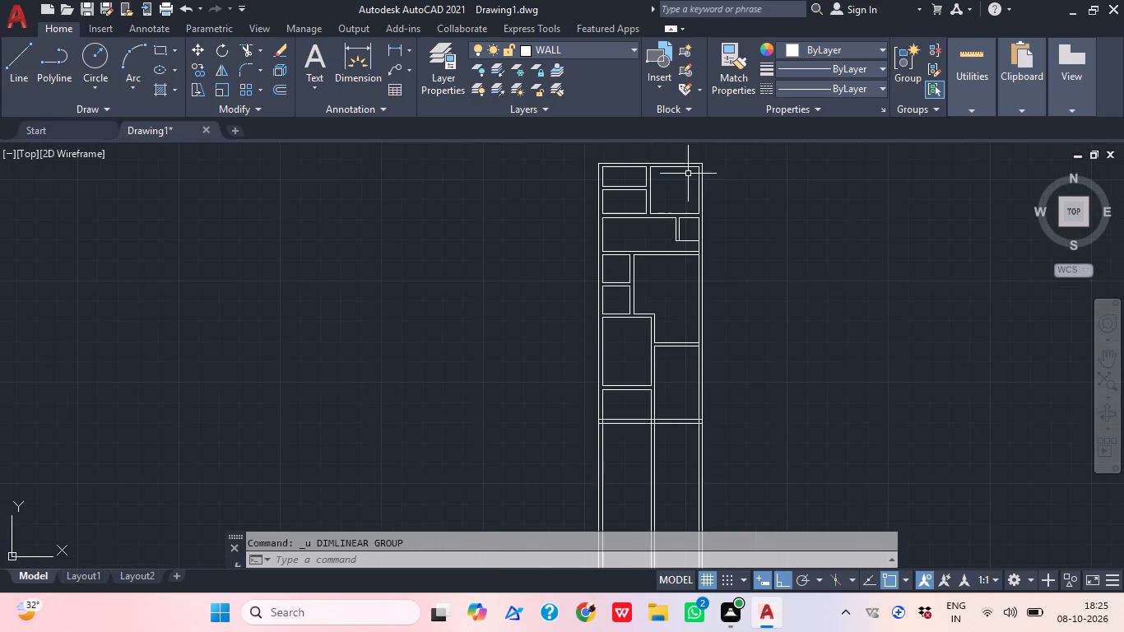
scroll(690, 170, "down", 1)
middle_click(689, 170)
scroll(685, 320, "up", 1)
scroll(674, 248, "up", 2)
middle_click_drag(682, 313, 691, 364)
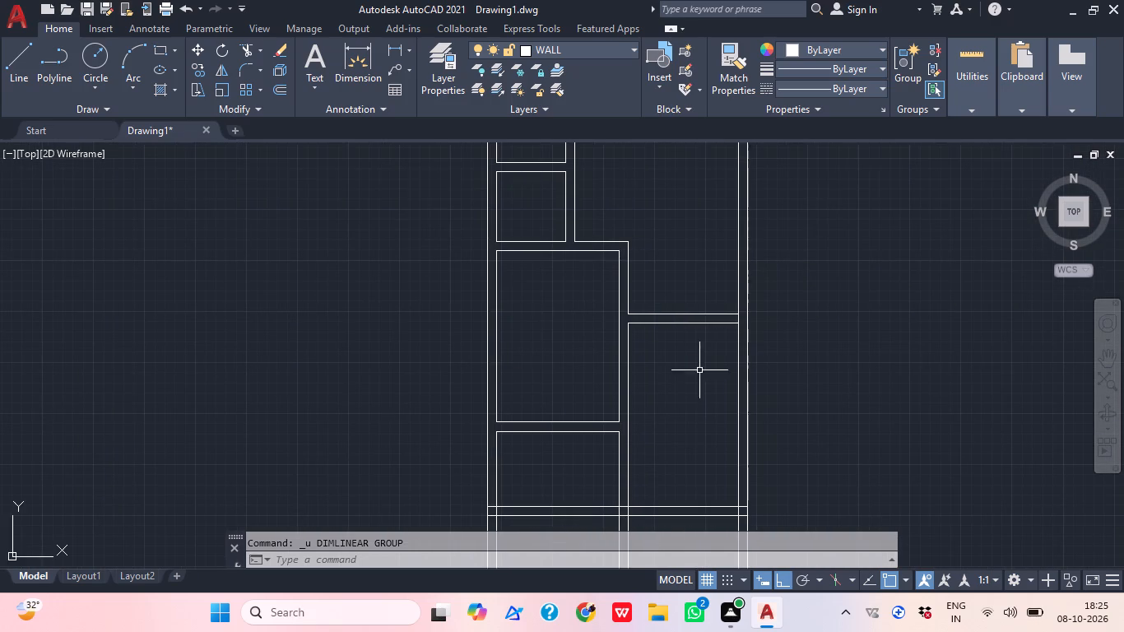
scroll(699, 373, "down", 1)
middle_click_drag(699, 373, 643, 285)
scroll(662, 364, "up", 1)
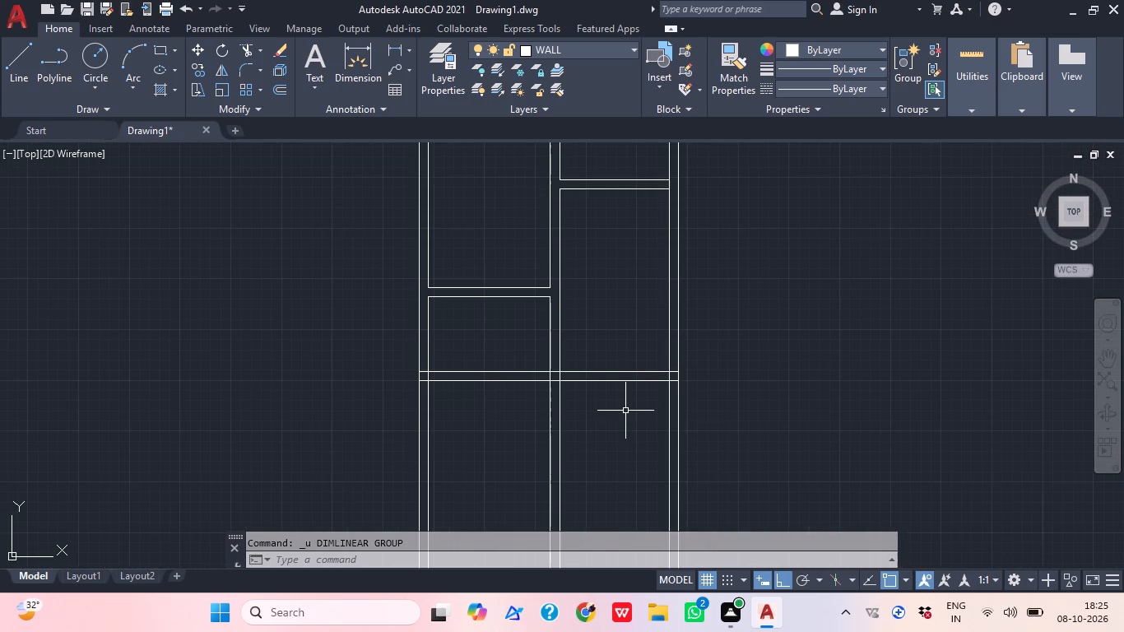
left_click(625, 411)
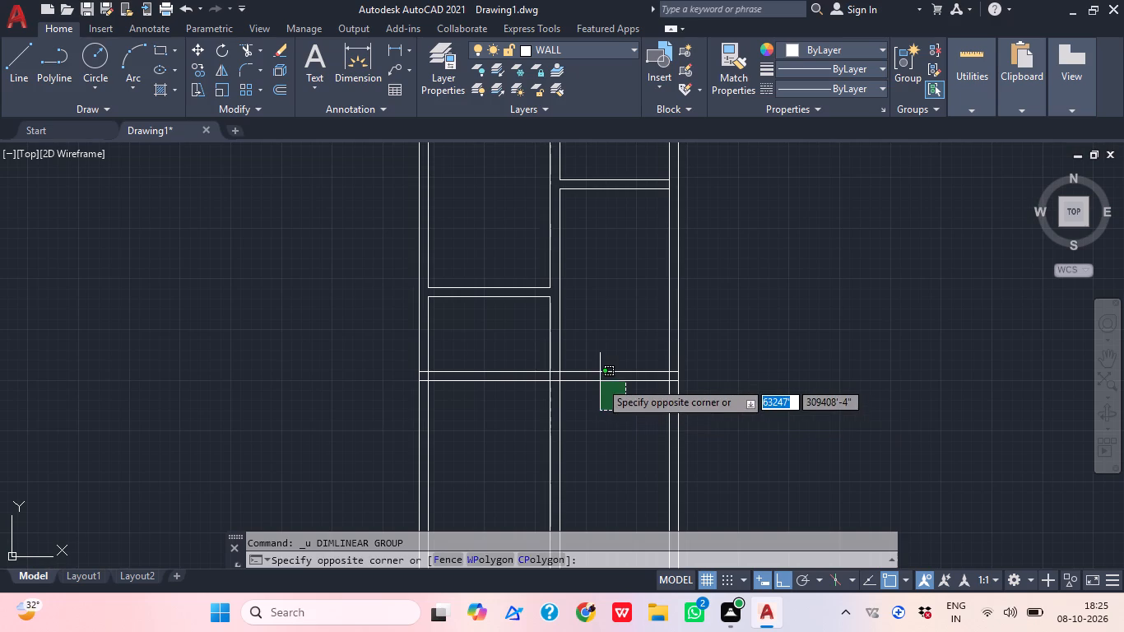
left_click(600, 381)
left_click(606, 339)
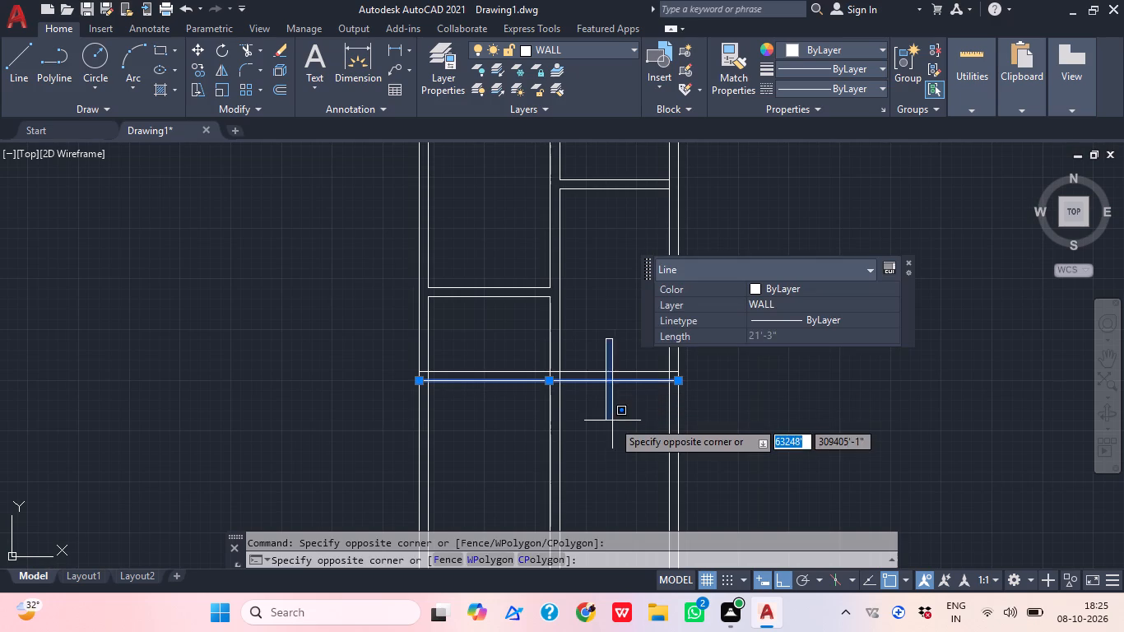
left_click(611, 421)
left_click(634, 379)
left_click(608, 355)
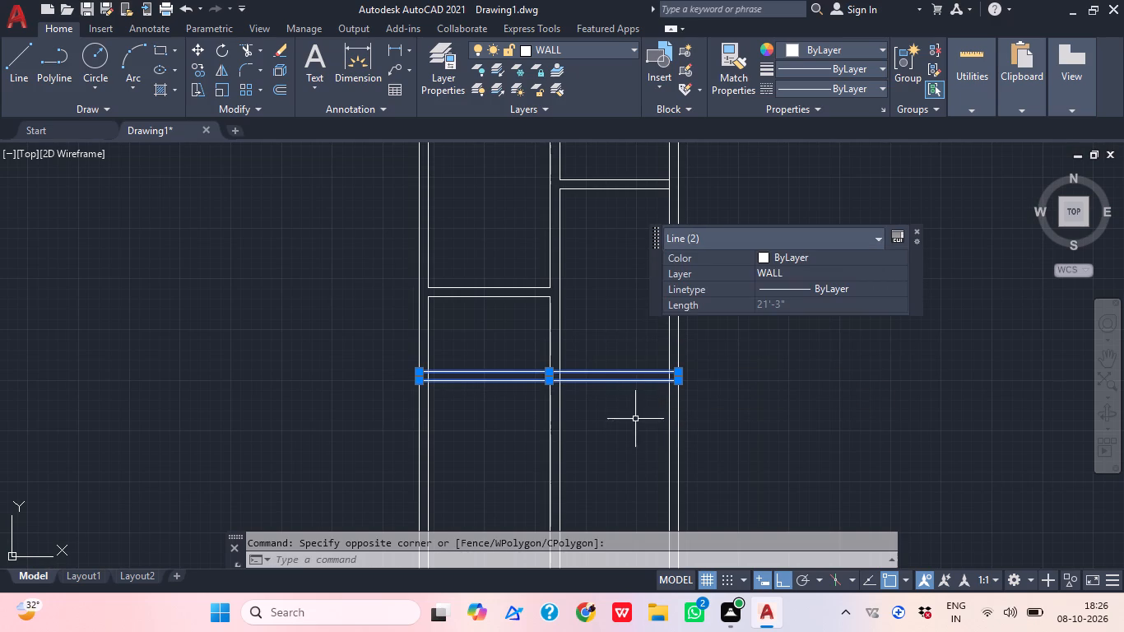
key("Delete")
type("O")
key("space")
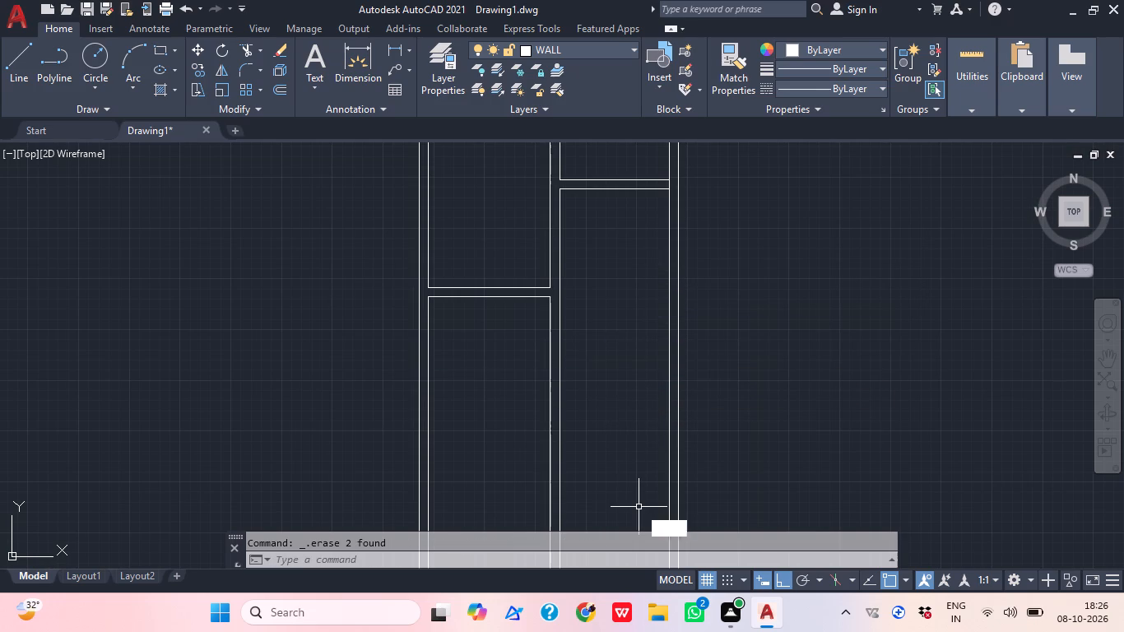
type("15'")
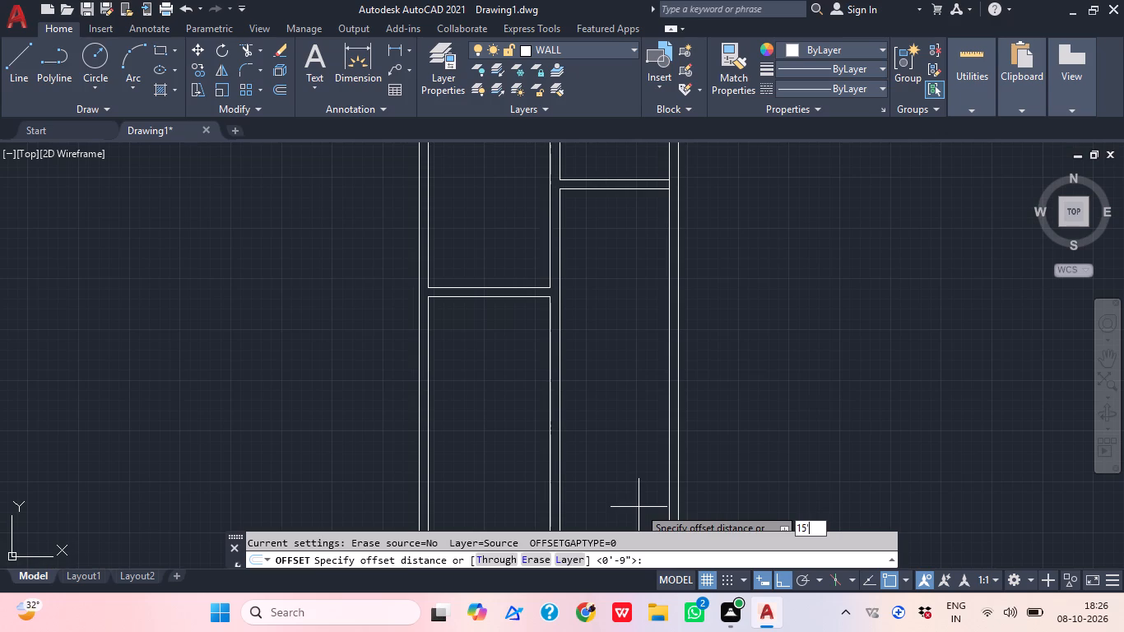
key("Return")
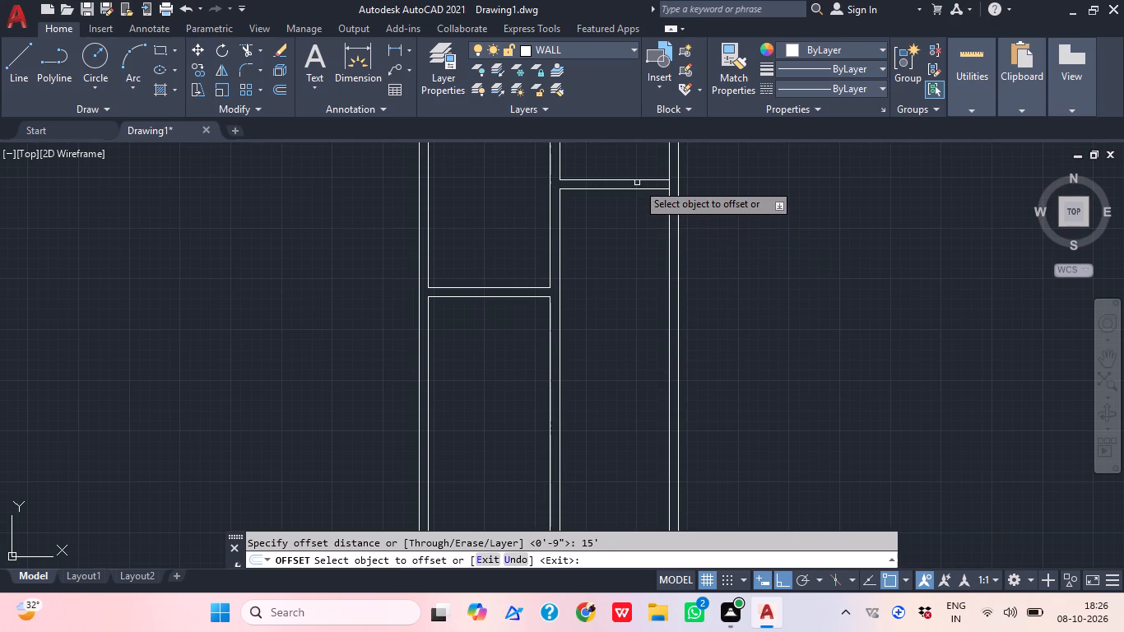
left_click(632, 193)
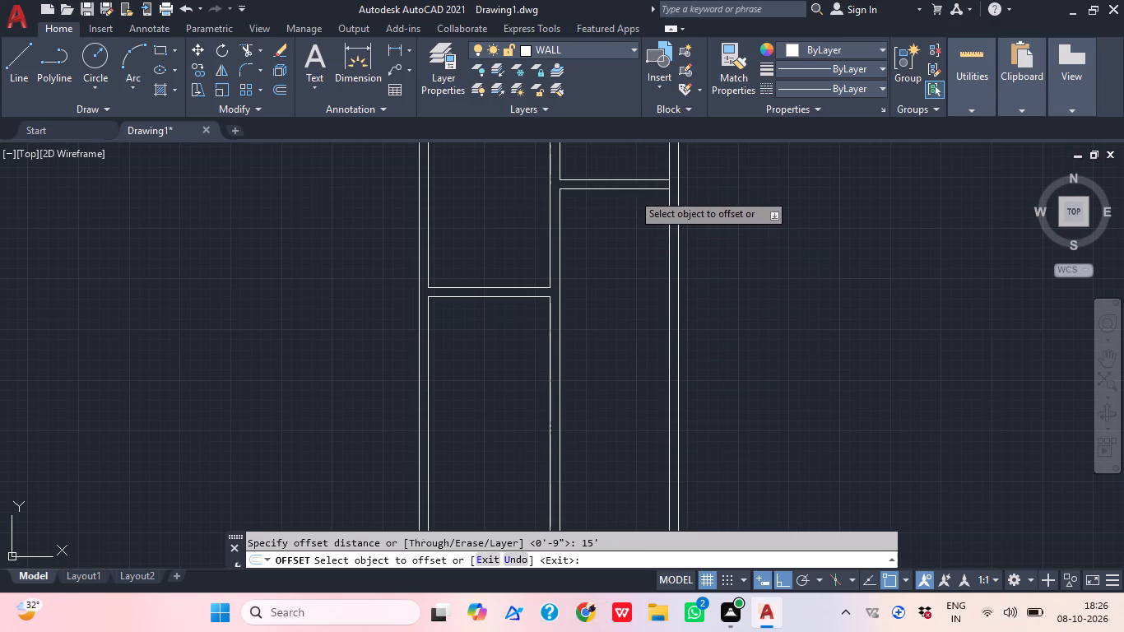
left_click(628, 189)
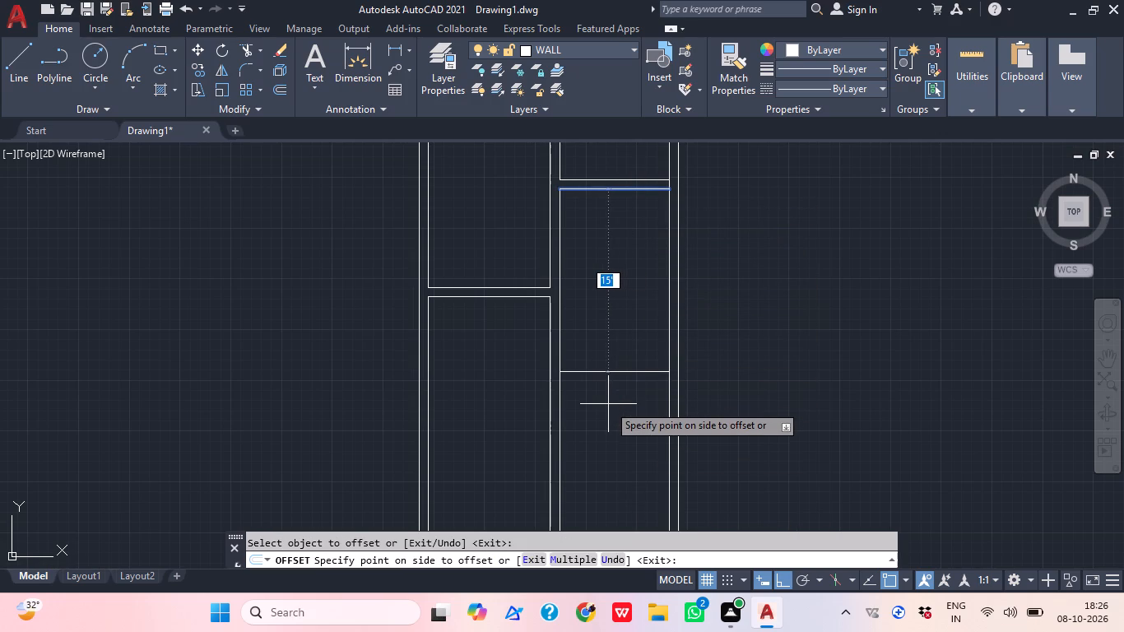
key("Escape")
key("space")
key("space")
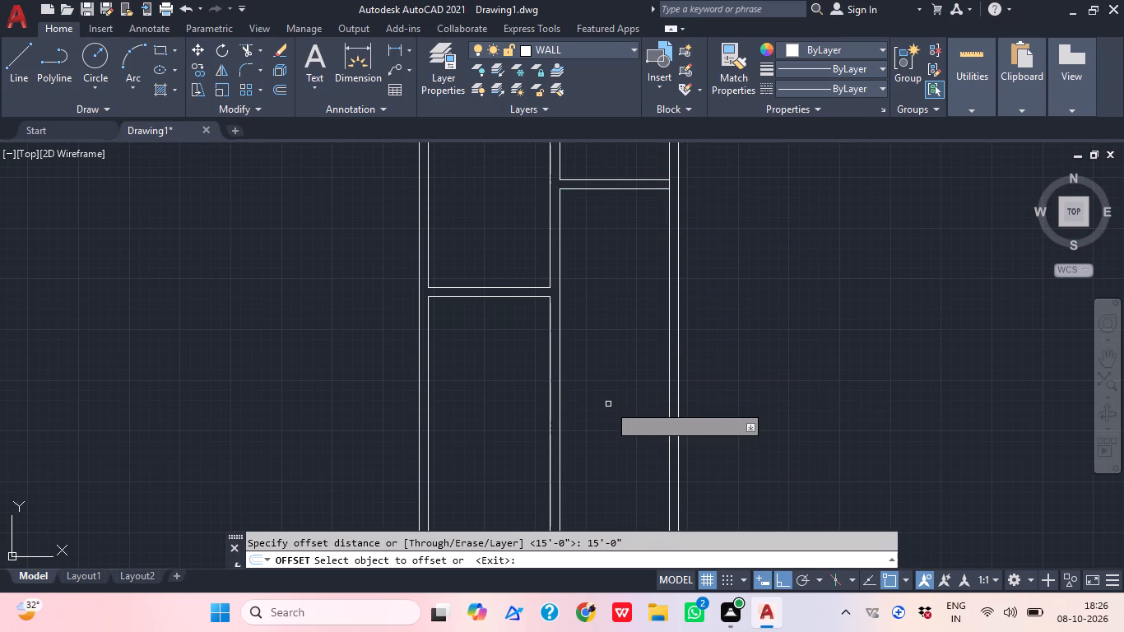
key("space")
Offset the lower line of the right-hand cross wall 20' downward to set the depth of the room below it.
key("space")
key("2")
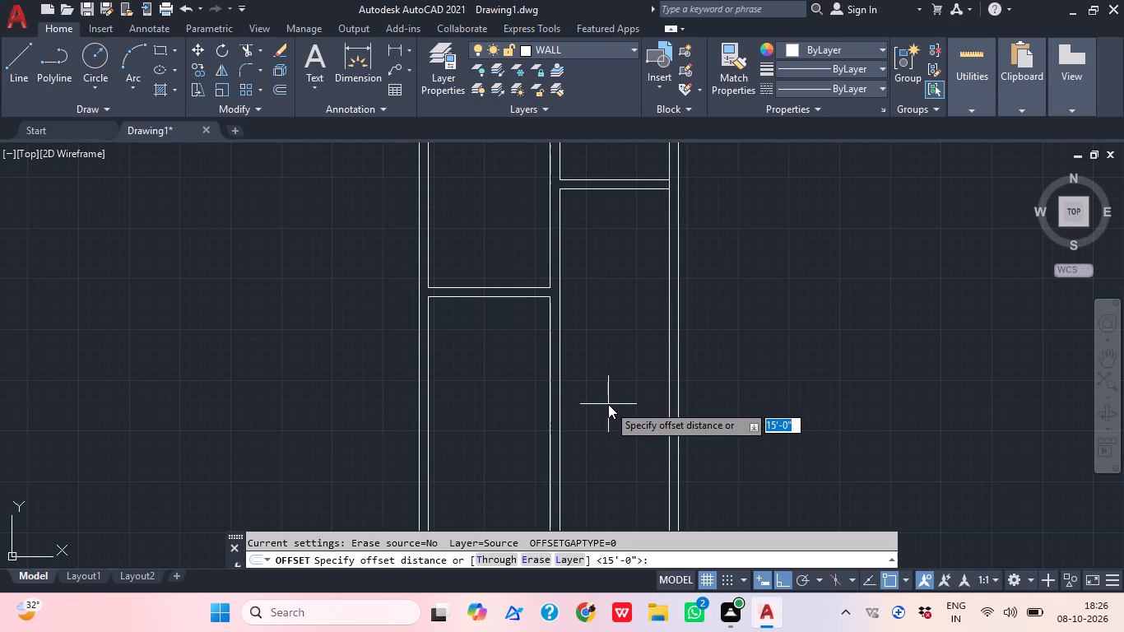
type("0'")
key("Return")
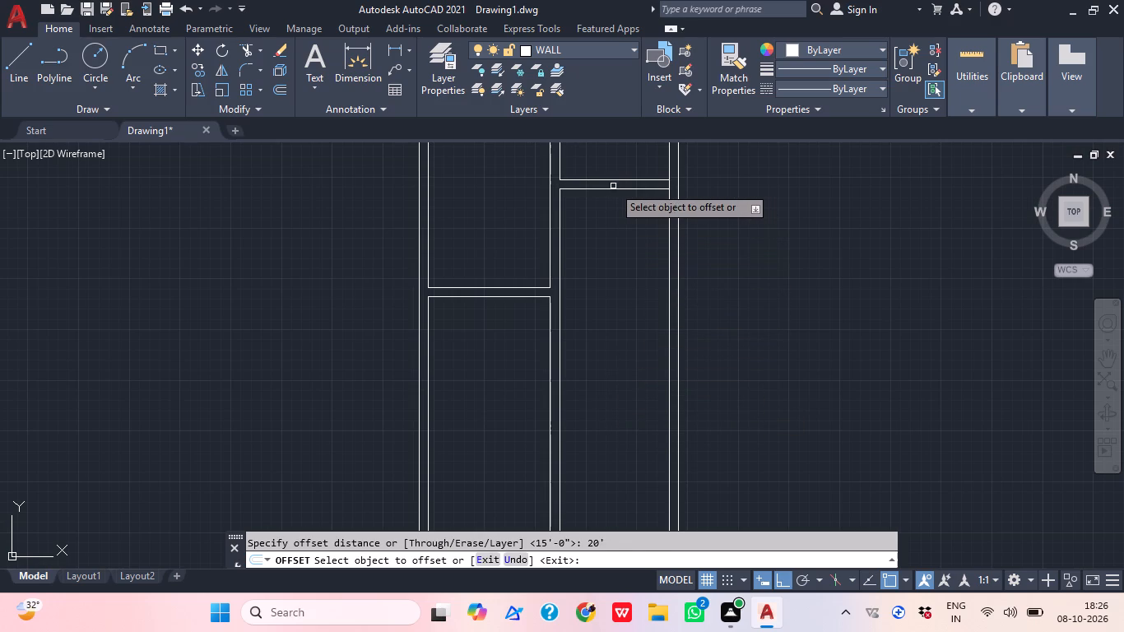
left_click(611, 188)
left_click(618, 440)
key("space")
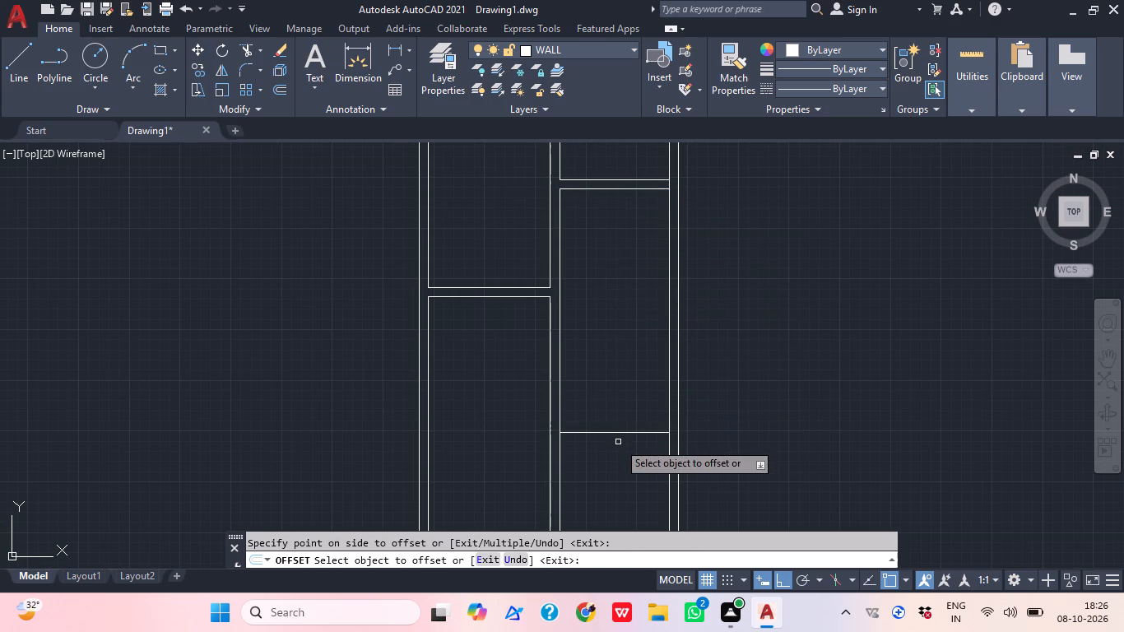
Offset the right-hand room's new bottom line 9" downward to form the wall below it.
key("space")
key("9")
key("shift+quotedbl")
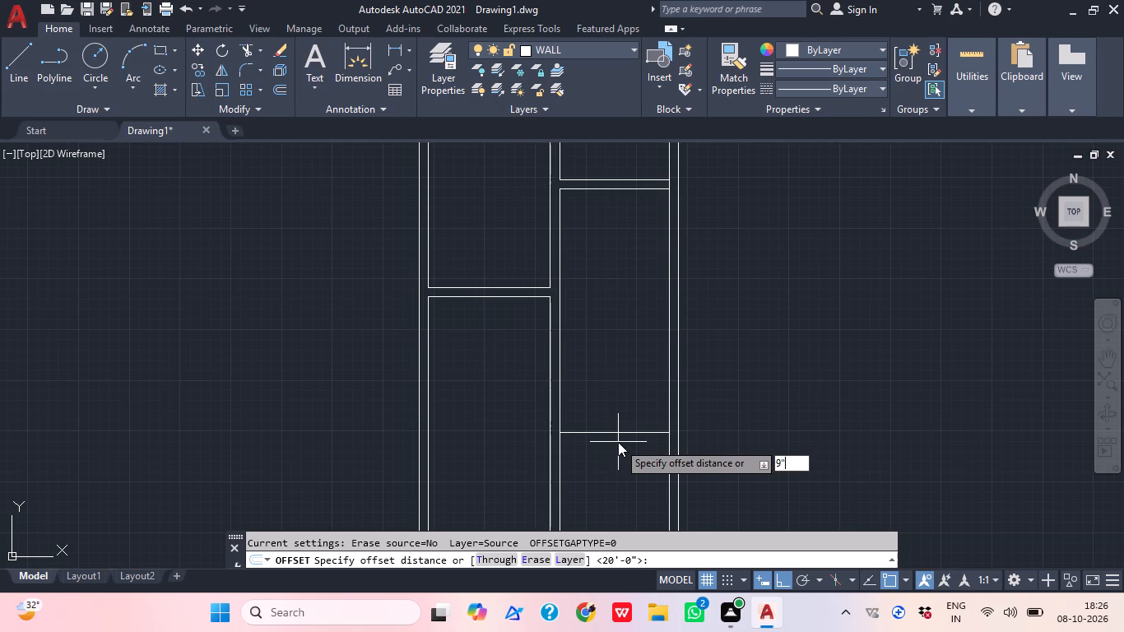
key("Return")
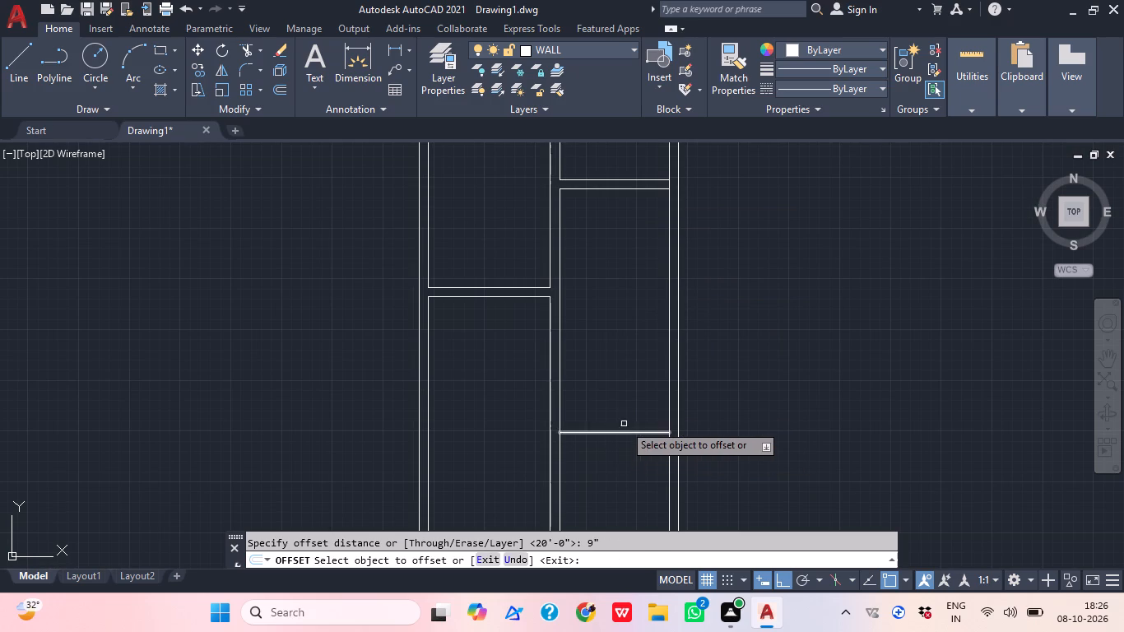
left_click(615, 430)
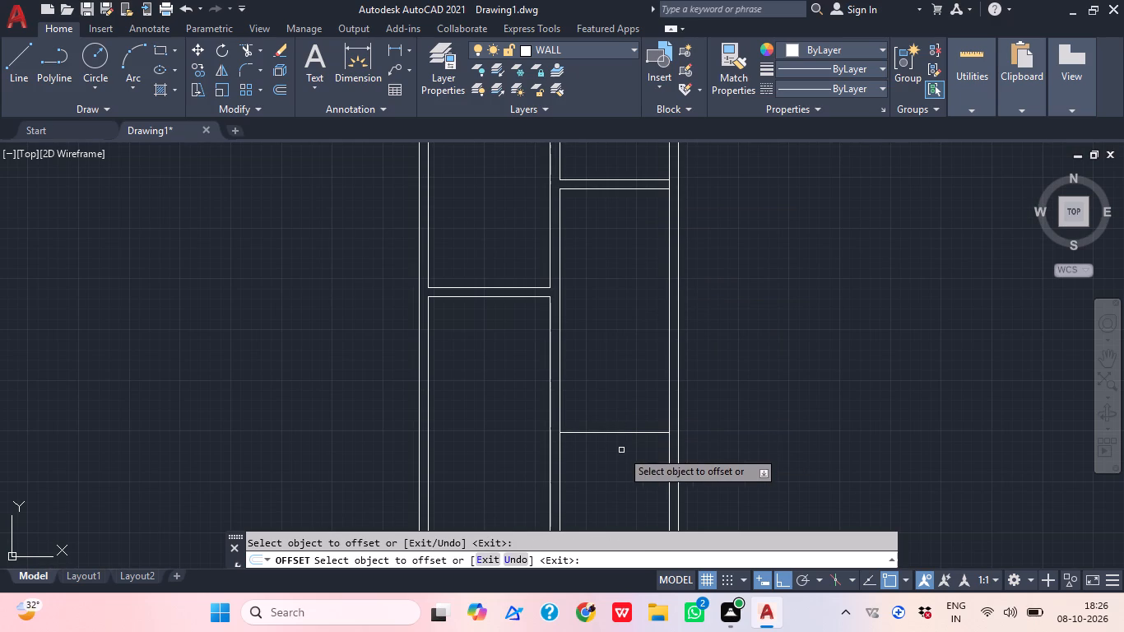
left_click(624, 432)
left_click(620, 464)
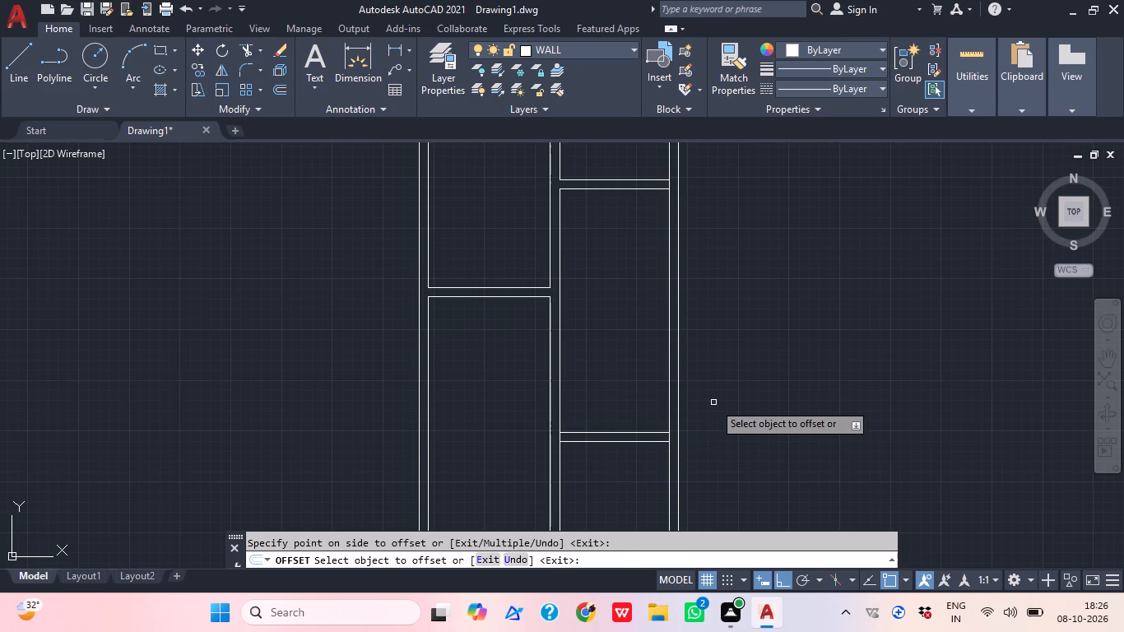
key("Escape")
Extend both lines of the new bottom wall to the outer wall lines on both sides of the plan.
type("EX")
key("space")
left_click(608, 481)
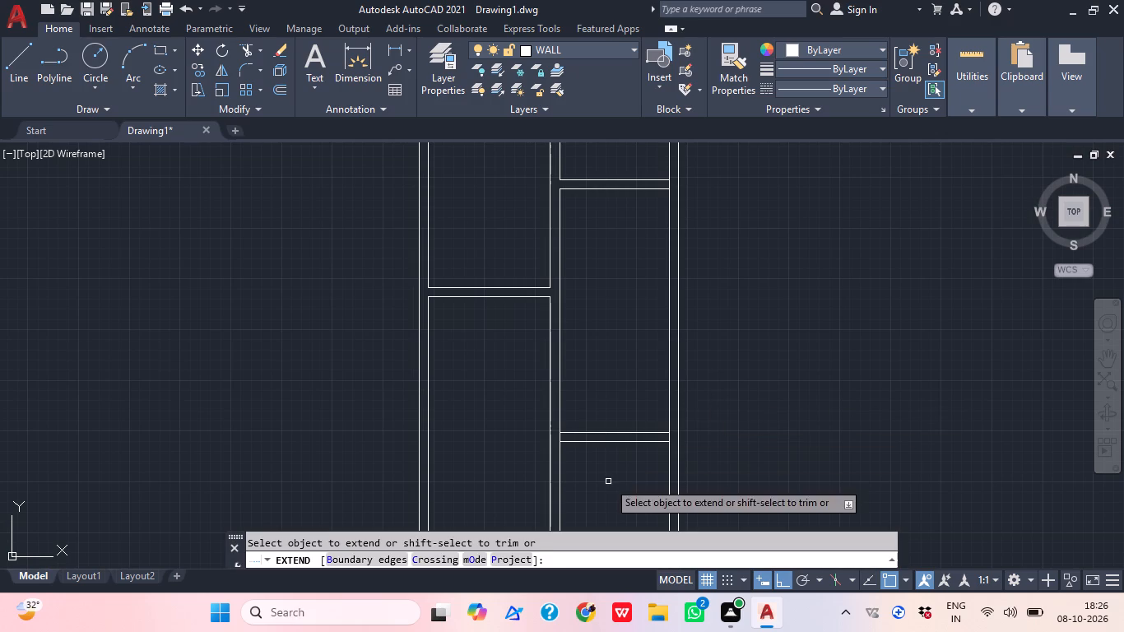
left_click(658, 388)
left_click(587, 482)
left_click(586, 369)
left_click(555, 483)
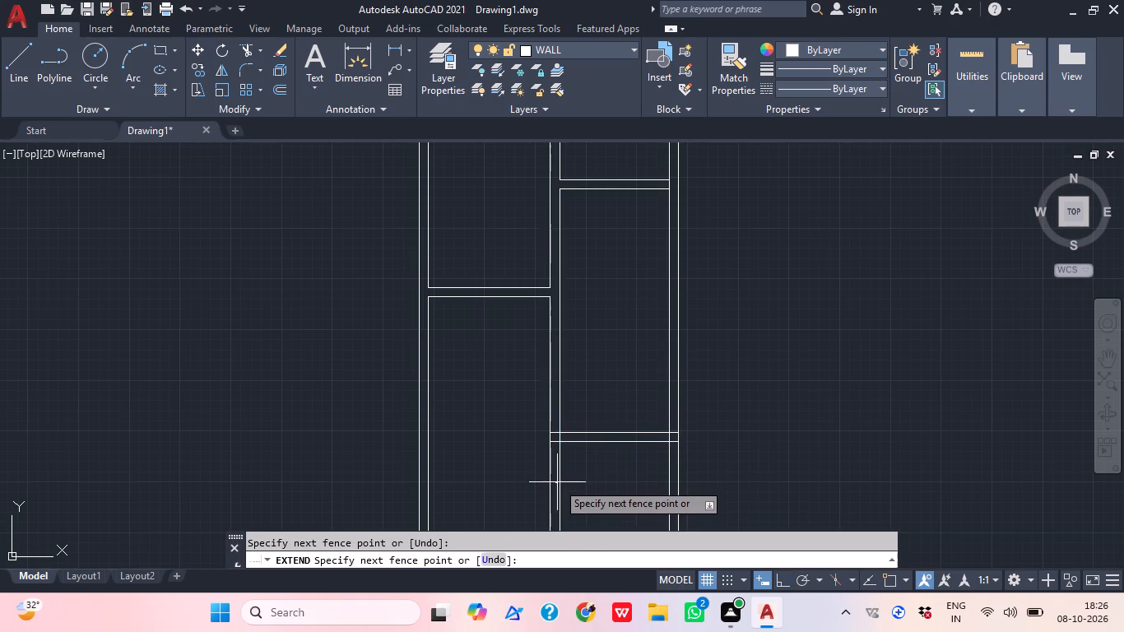
left_click(564, 476)
left_click(583, 464)
left_click(580, 365)
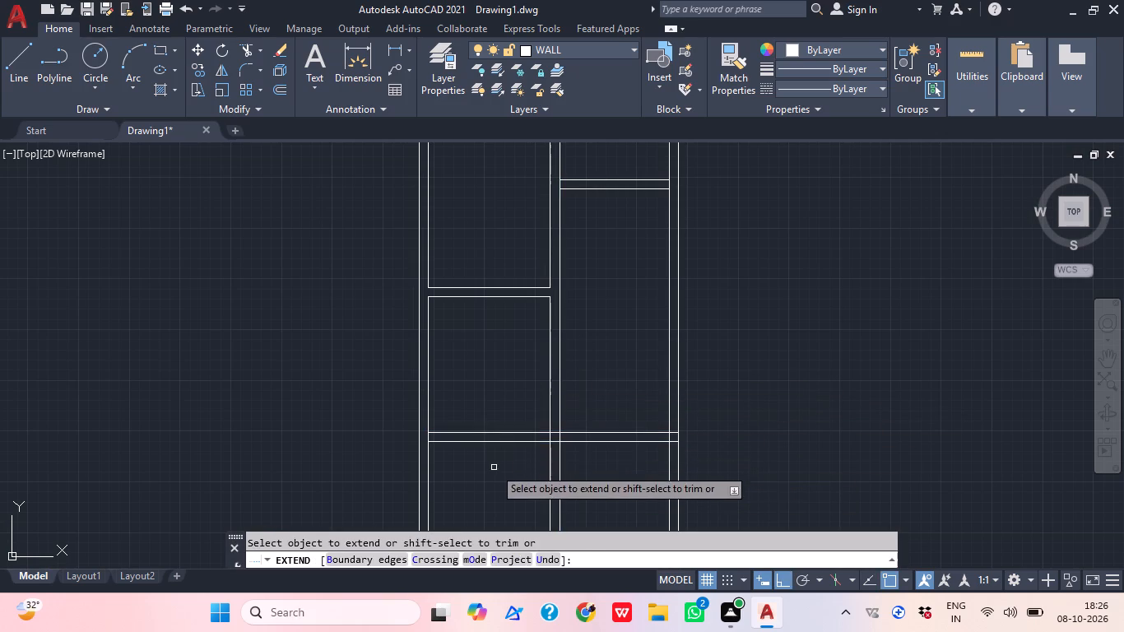
left_click(492, 470)
left_click(484, 405)
key("Escape")
Trim all the vertical wall lines that run past the new bottom wall.
type("TR")
key("space")
left_click(442, 489)
left_click(336, 447)
left_click(502, 502)
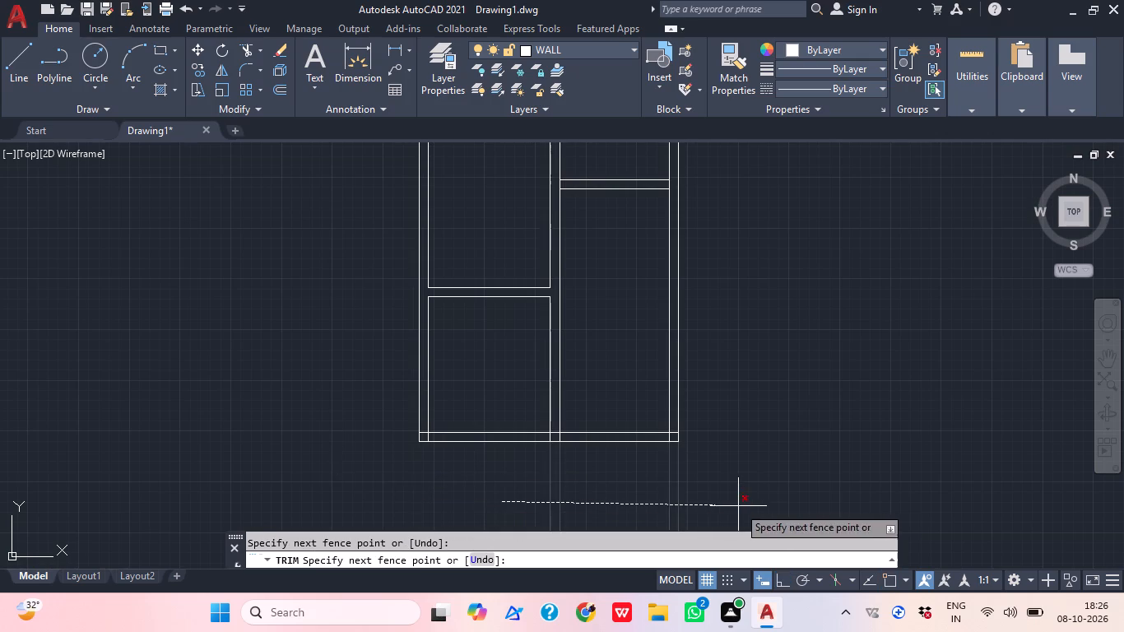
left_click(755, 503)
key("Escape")
Draw a door jamb line across the wall between the two top-left rooms, 6" in from their right-hand corner.
middle_click_drag(658, 335, 608, 631)
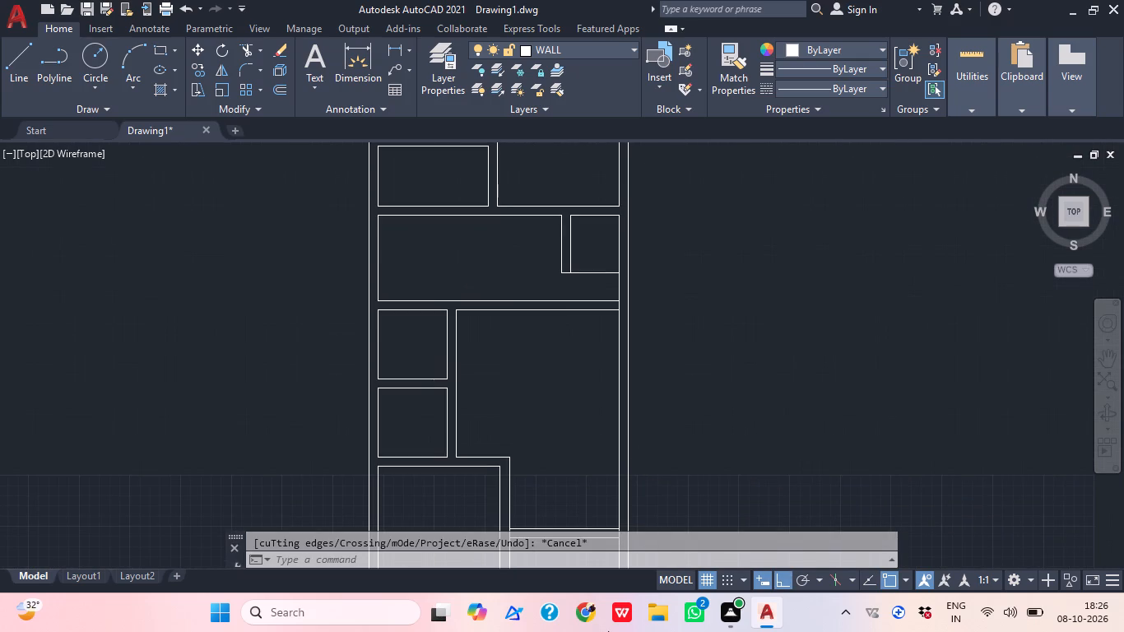
scroll(601, 395, "down", 2)
middle_click_drag(601, 393, 804, 337)
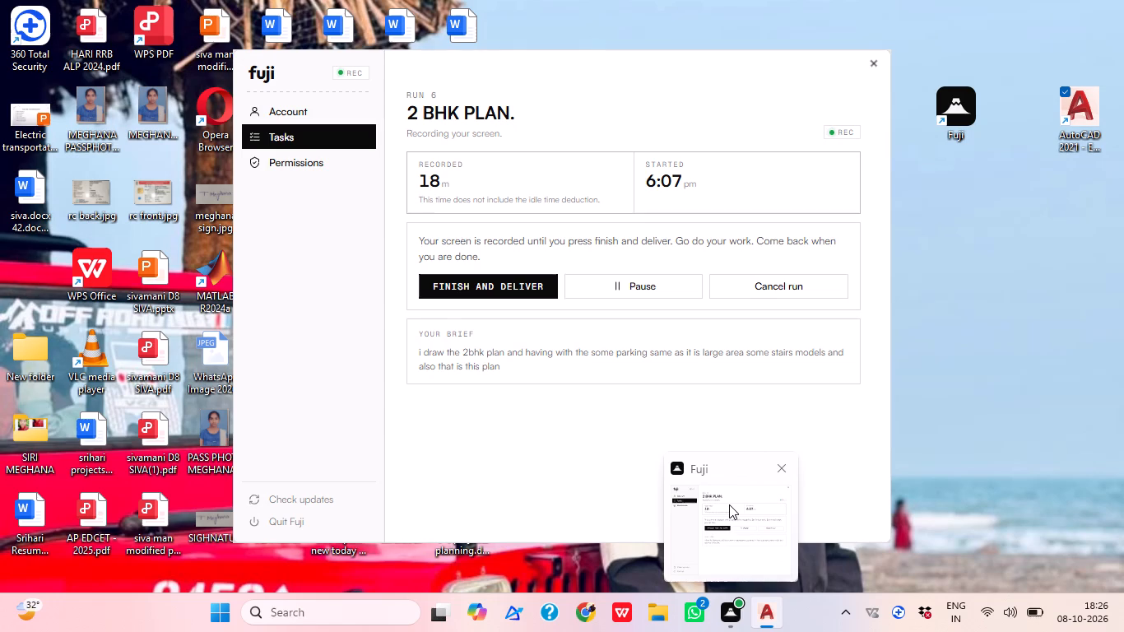
middle_click(767, 256)
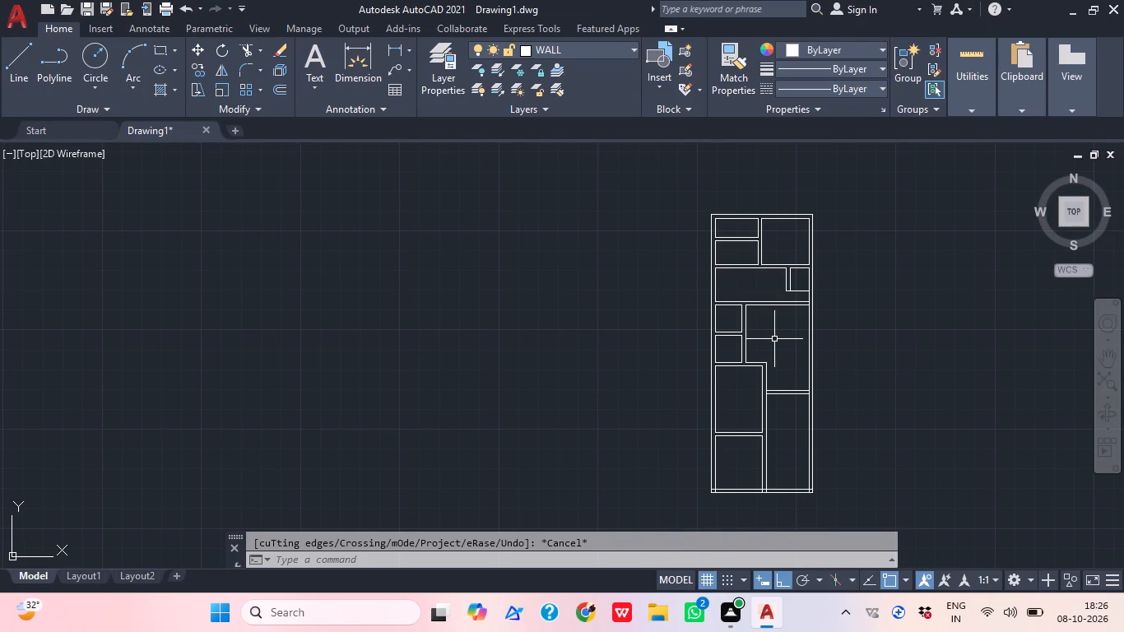
middle_click_drag(862, 300, 822, 304)
scroll(706, 300, "up", 1)
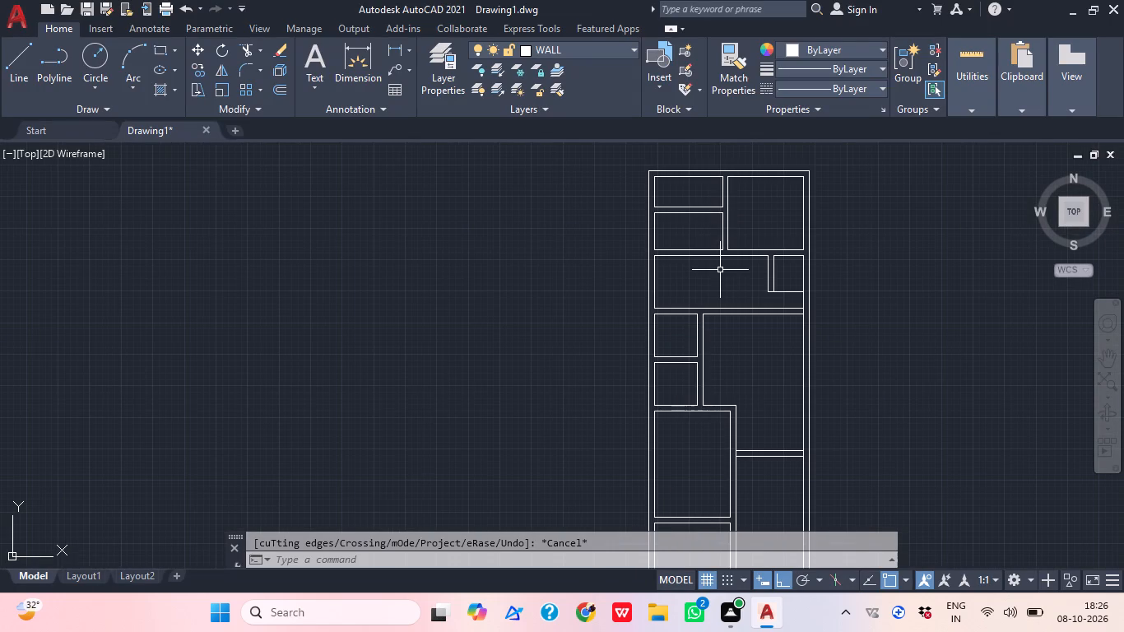
key("Escape")
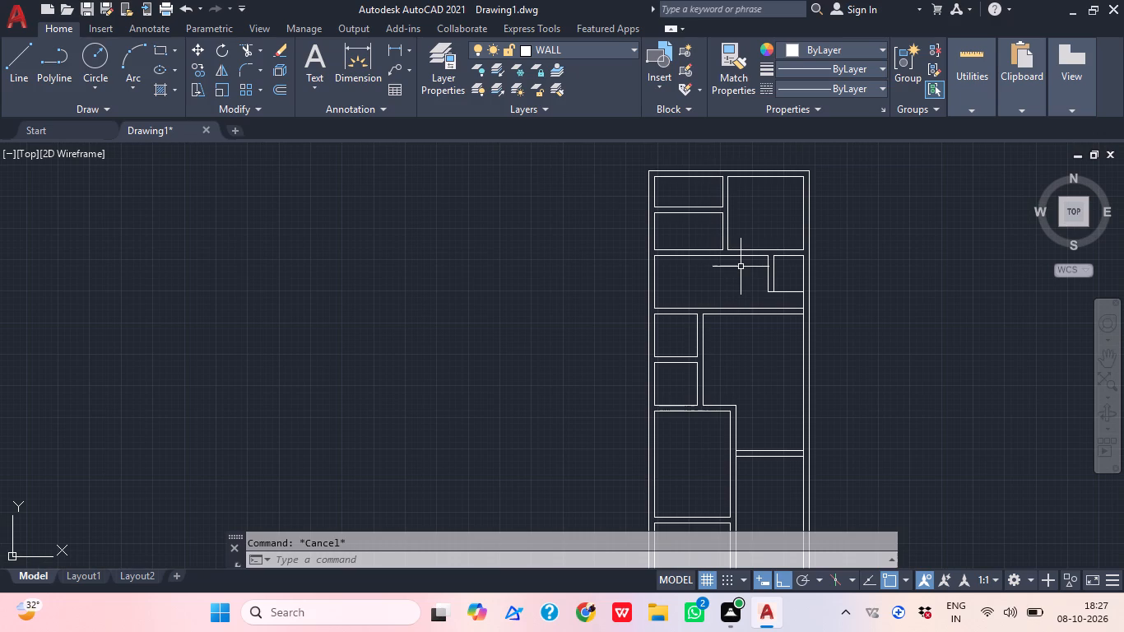
scroll(750, 231, "up", 2)
type("L TK")
key("space")
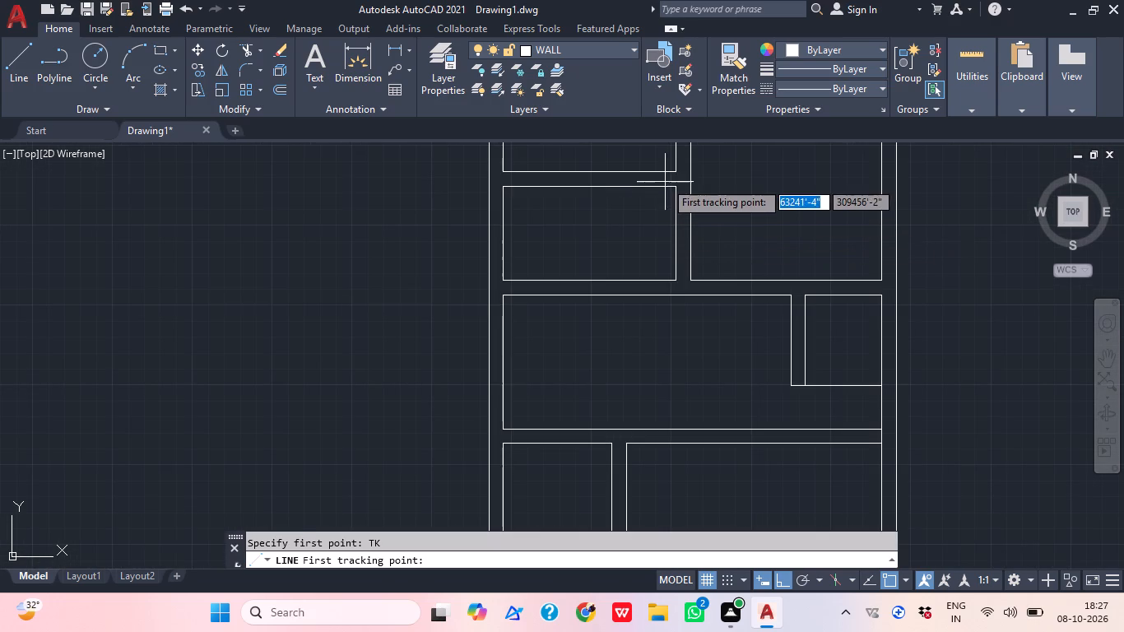
middle_click_drag(665, 181, 676, 306)
scroll(686, 272, "up", 1)
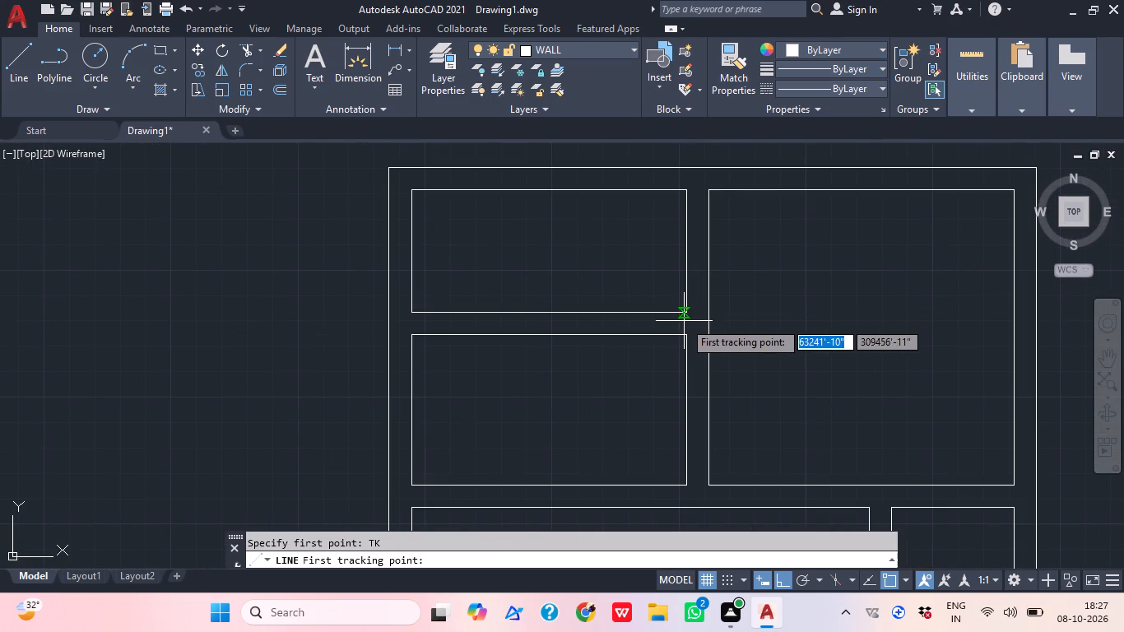
left_click(690, 318)
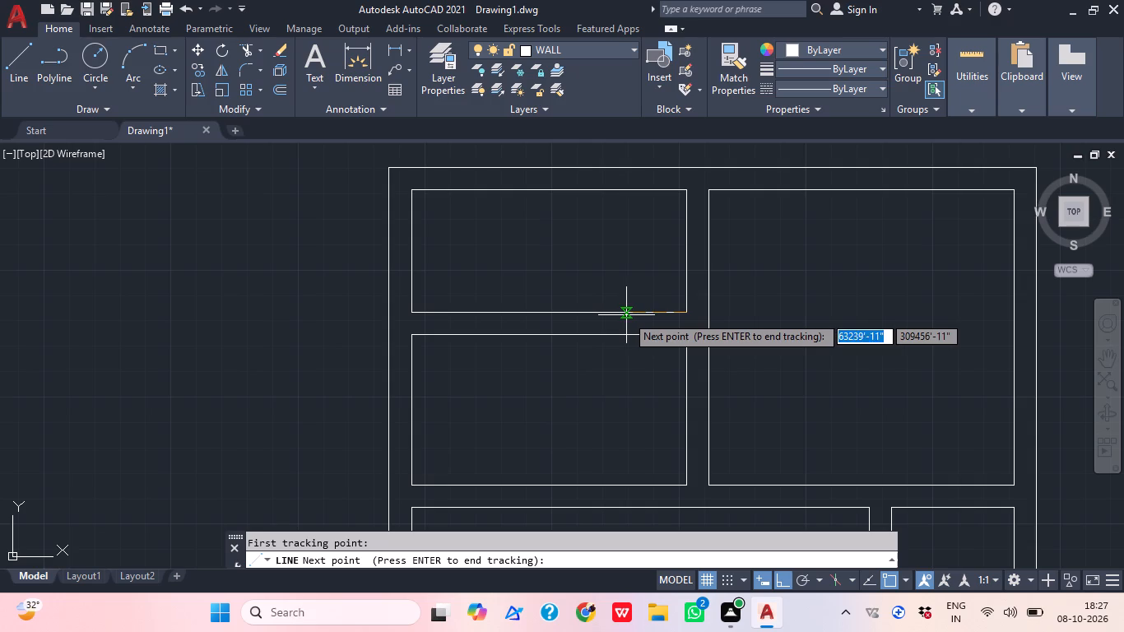
type("6\"")
key("Return")
key("Return")
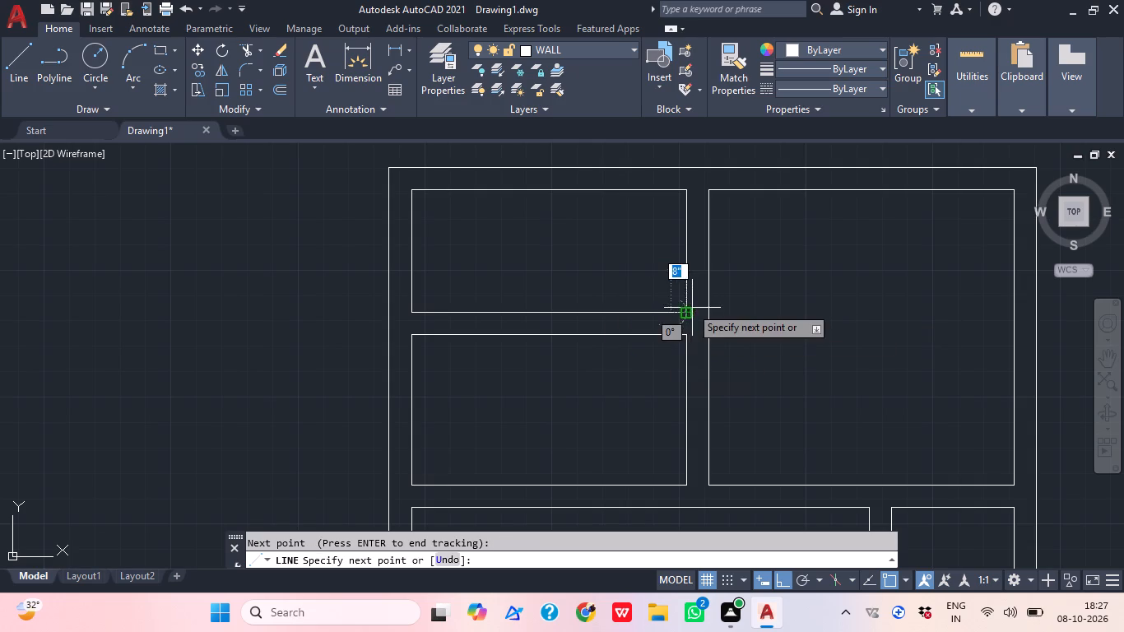
left_click(669, 331)
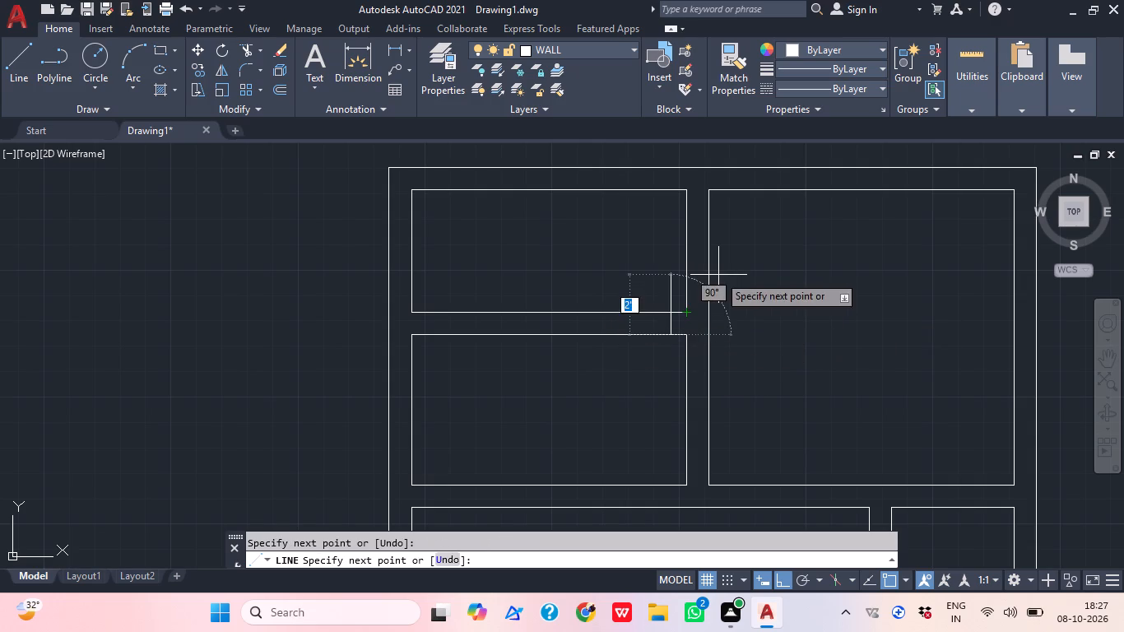
key("Escape")
Offset the jamb line 3'6" to the left to form the door opening between the two top-left rooms.
type("O")
key("space")
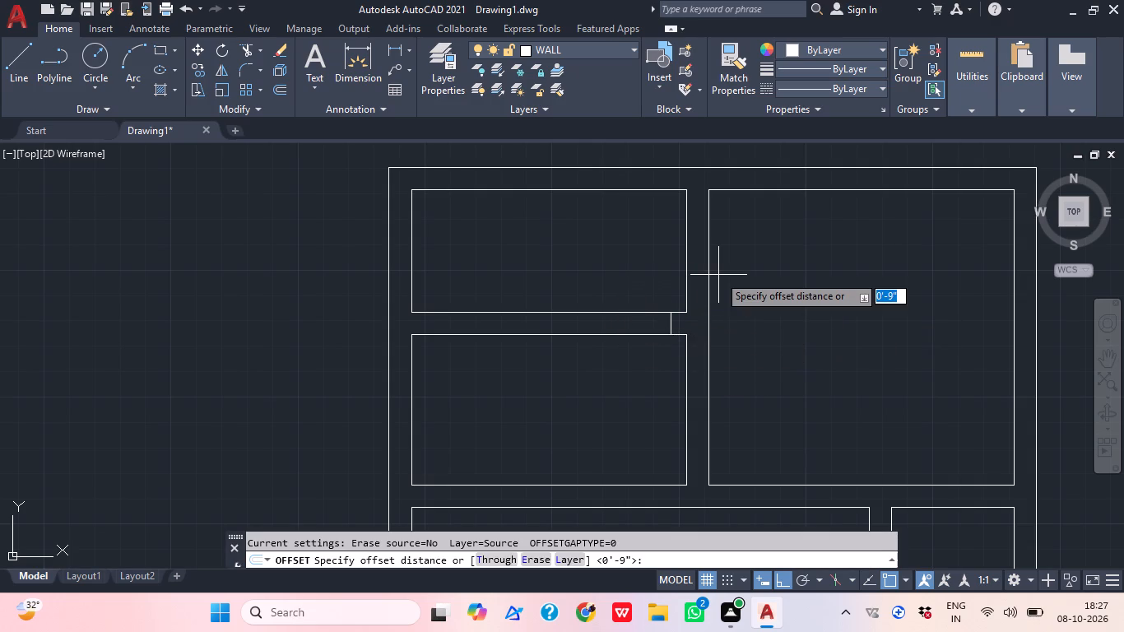
type("3'6\"")
key("Return")
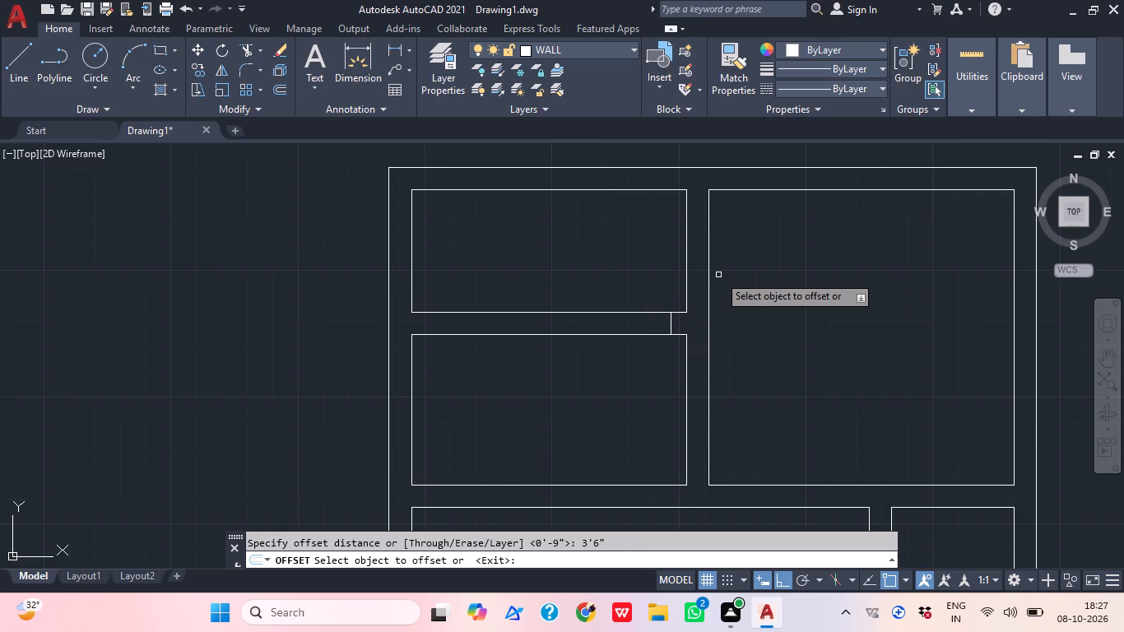
left_click(669, 321)
left_click(635, 332)
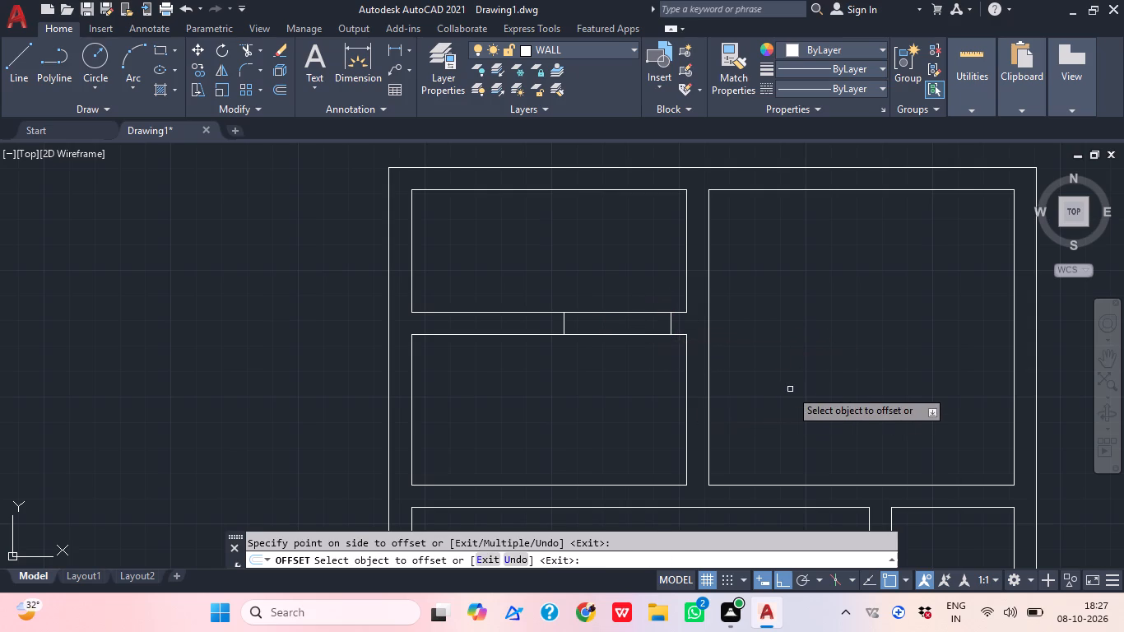
key("Escape")
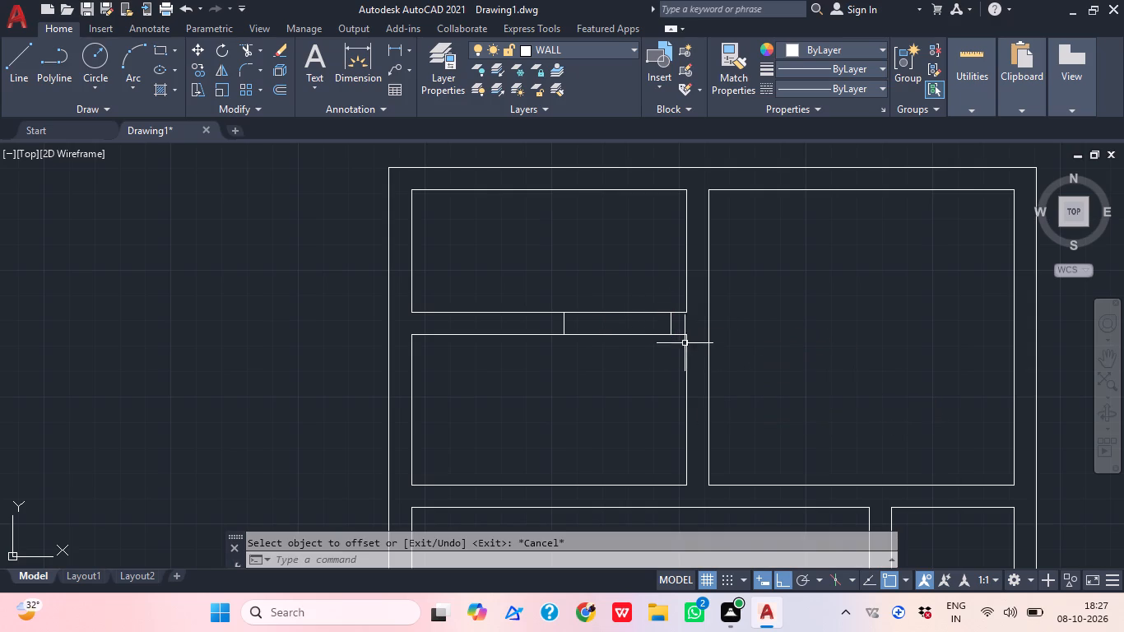
Copy both jamb lines from the upper room's bottom-right corner to the bottom-right corner of the room below it.
left_click(679, 325)
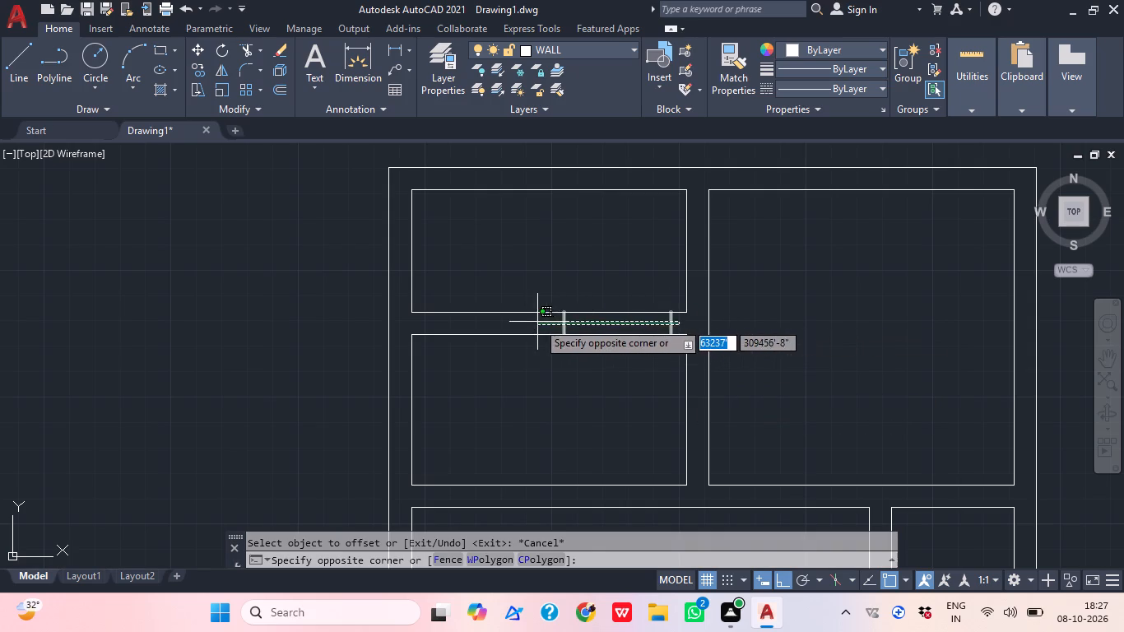
left_click(537, 322)
type("CO")
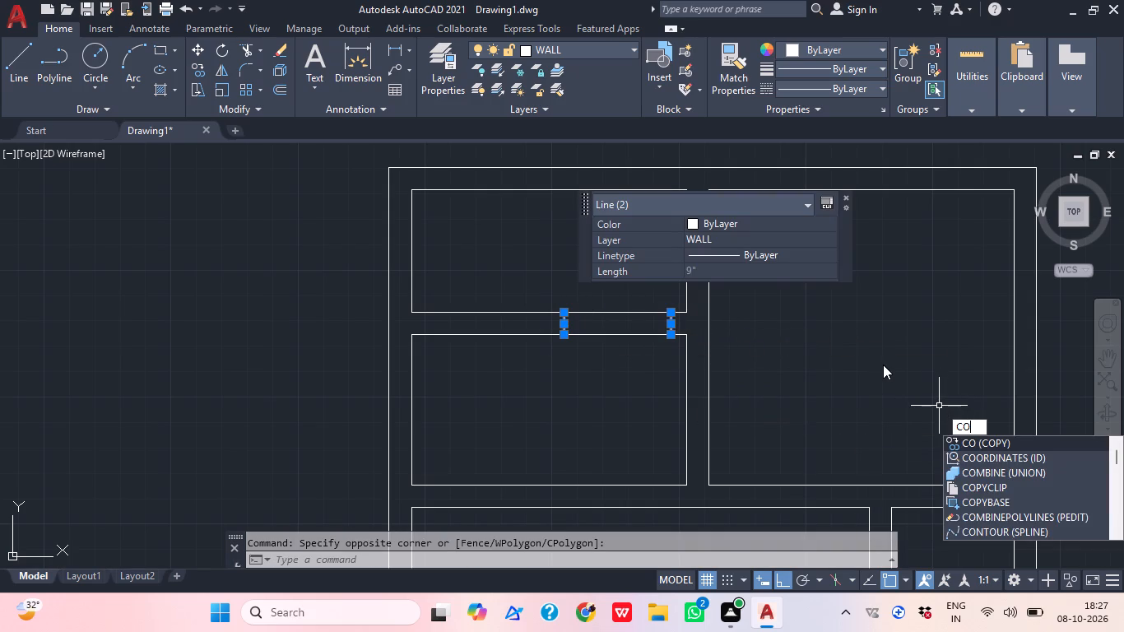
key("space")
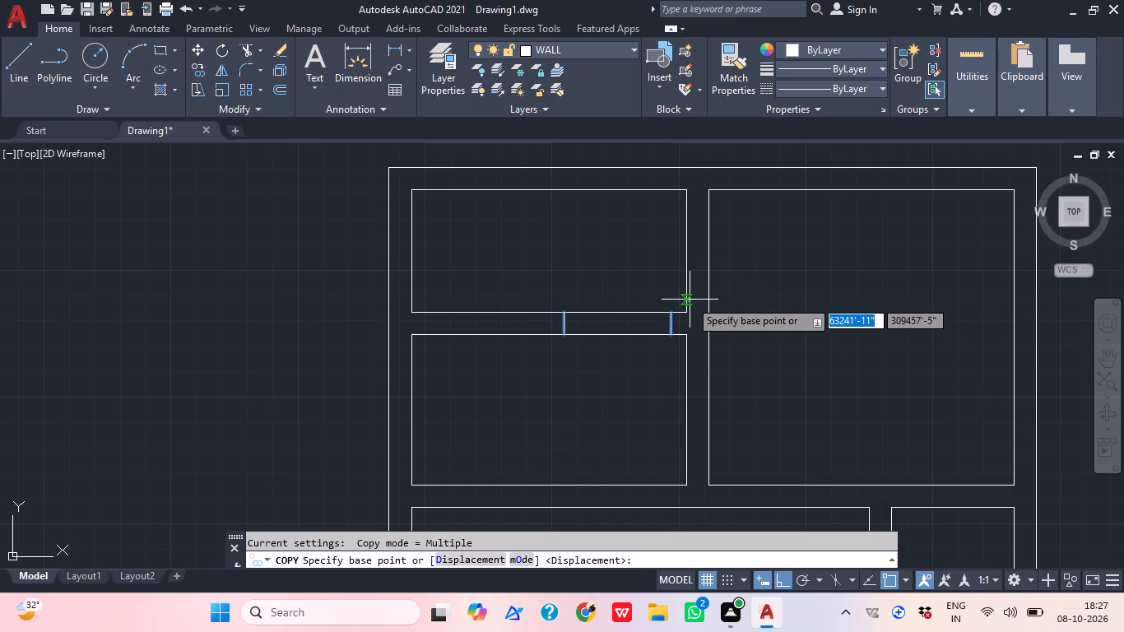
left_click(682, 315)
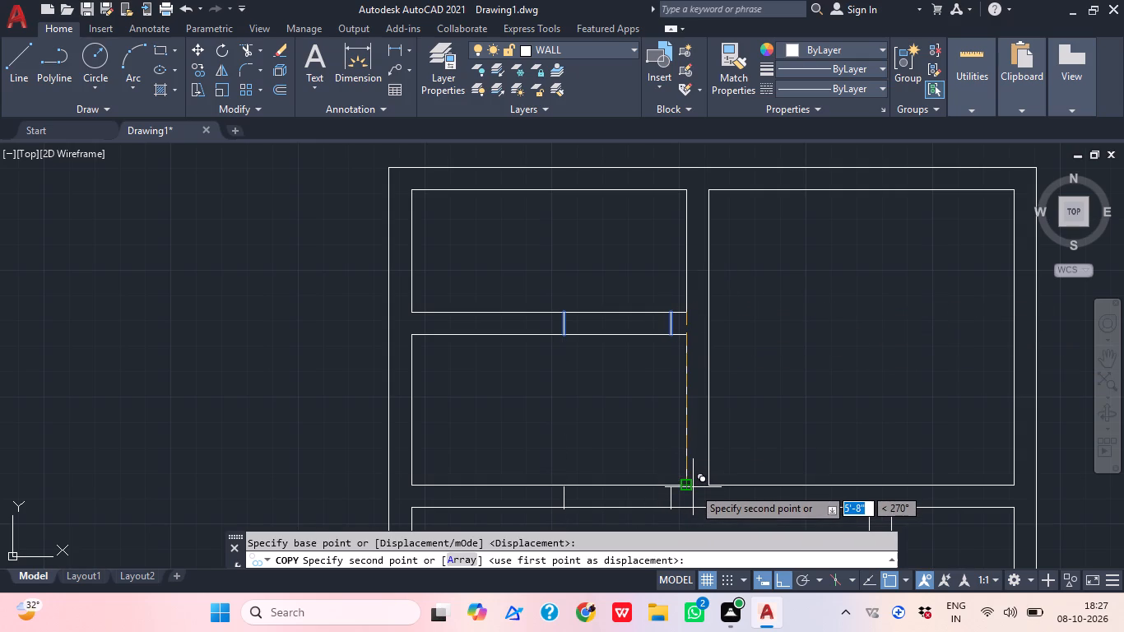
scroll(693, 487, "up", 2)
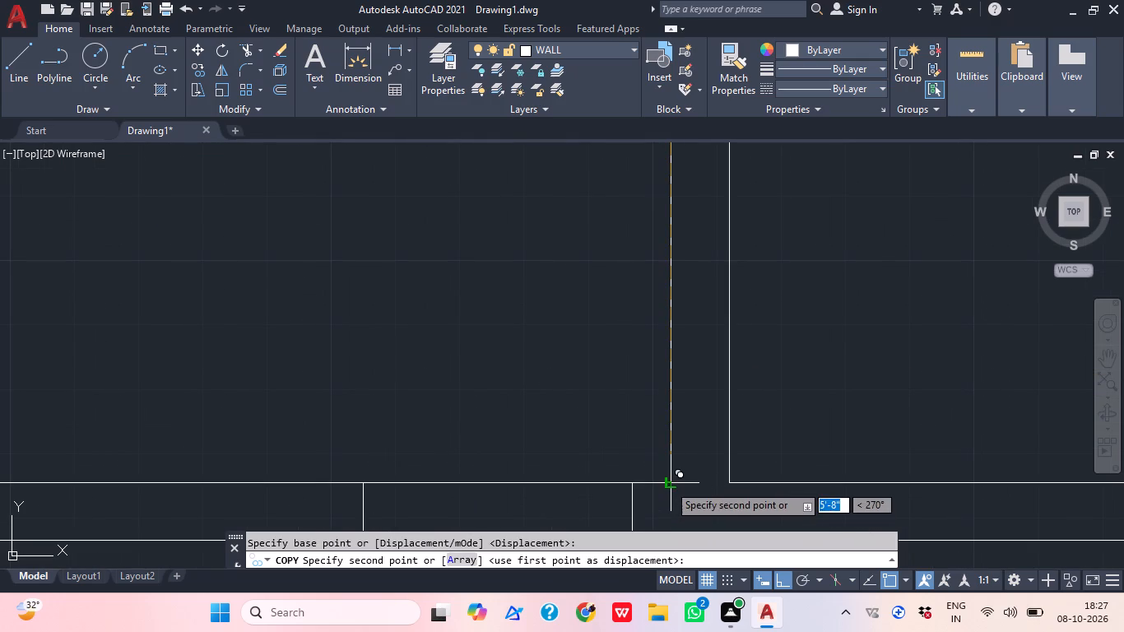
left_click(668, 484)
scroll(801, 361, "down", 4)
key("Escape")
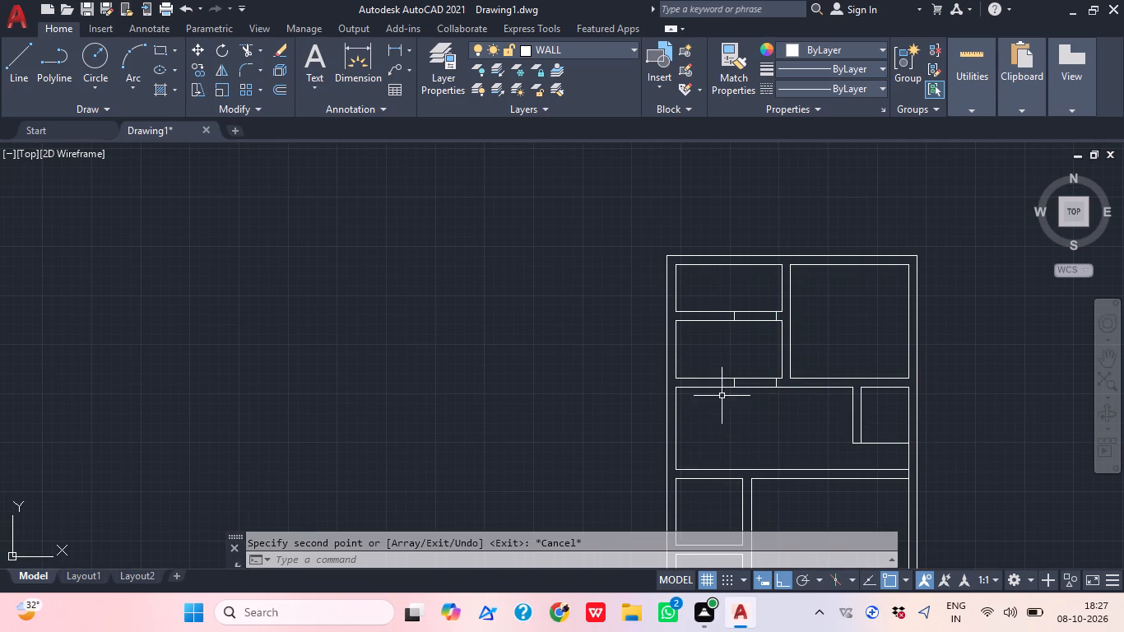
Draw a jamb line across the wall below the top-right room, 6" in from that room's bottom-left corner.
scroll(741, 387, "up", 3)
middle_click_drag(843, 369, 670, 362)
type("L TK")
key("space")
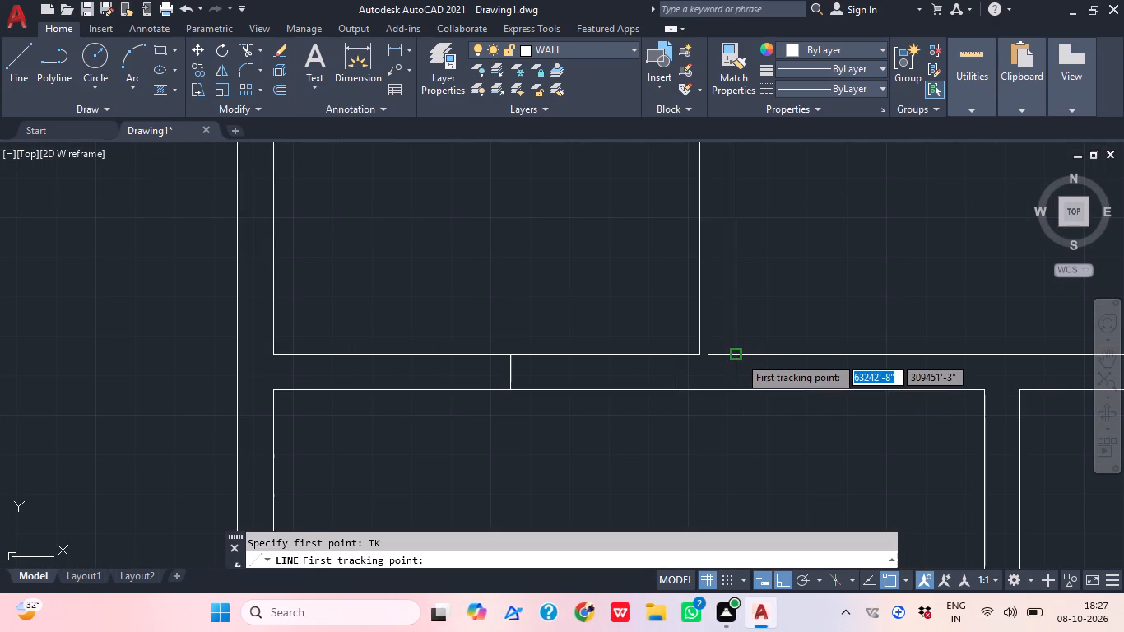
left_click(739, 356)
type("6\"")
key("Return")
key("Return")
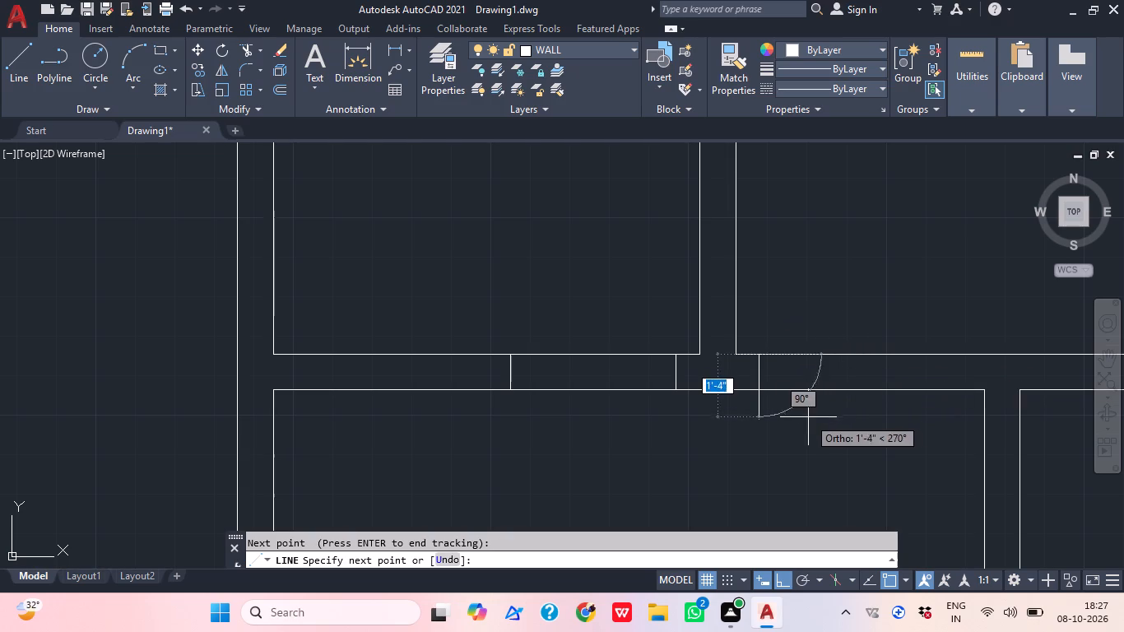
left_click(759, 392)
key("Escape")
Offset this jamb line 3'6" to the right to form the top-right room's door opening.
type("O")
key("space")
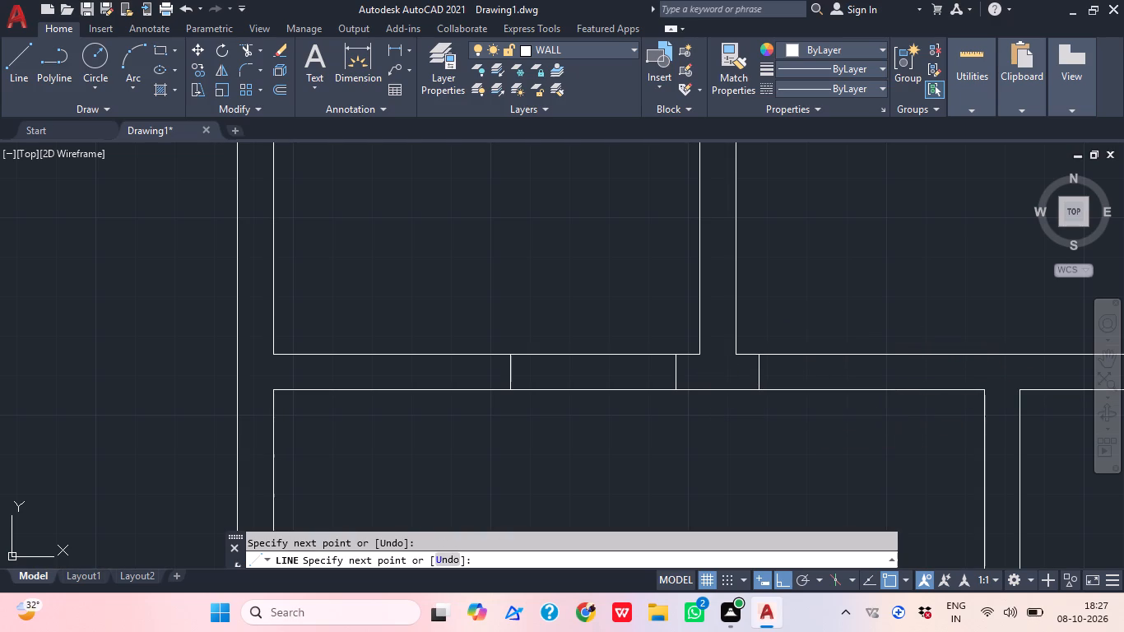
type("3'6\"")
key("Return")
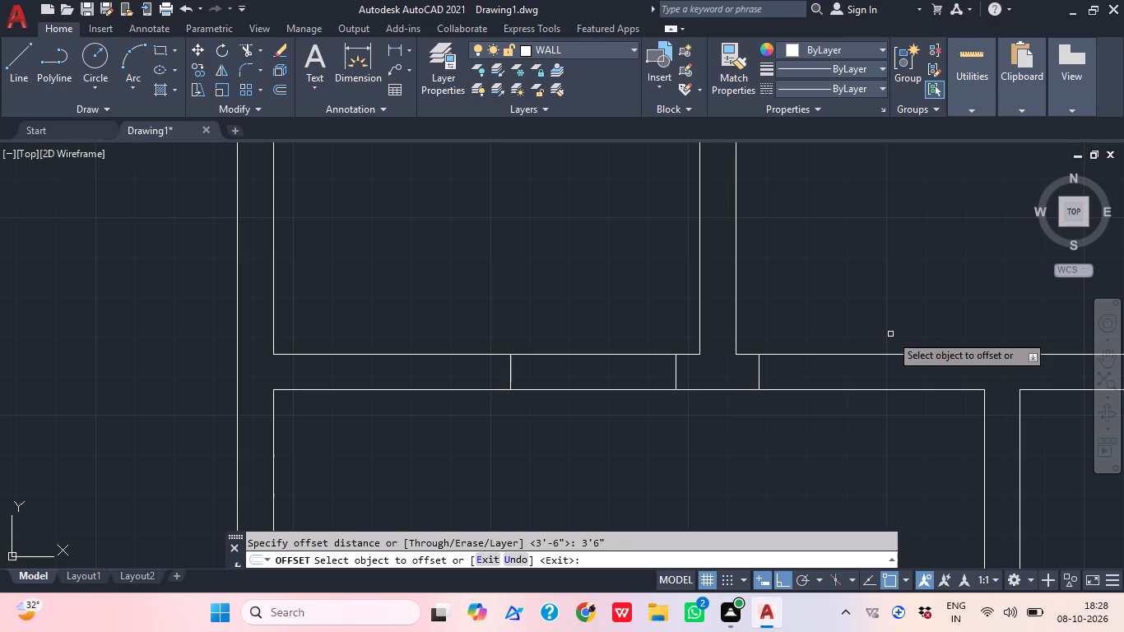
left_click(761, 376)
left_click(843, 379)
middle_click_drag(923, 466, 756, 411)
scroll(756, 411, "down", 1)
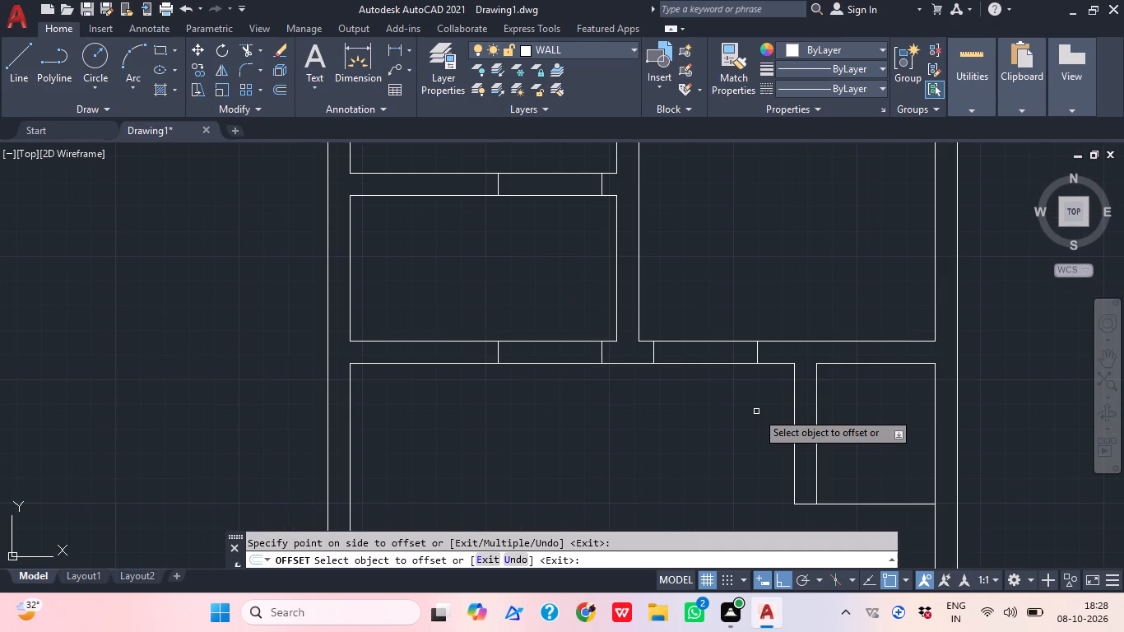
key("Escape")
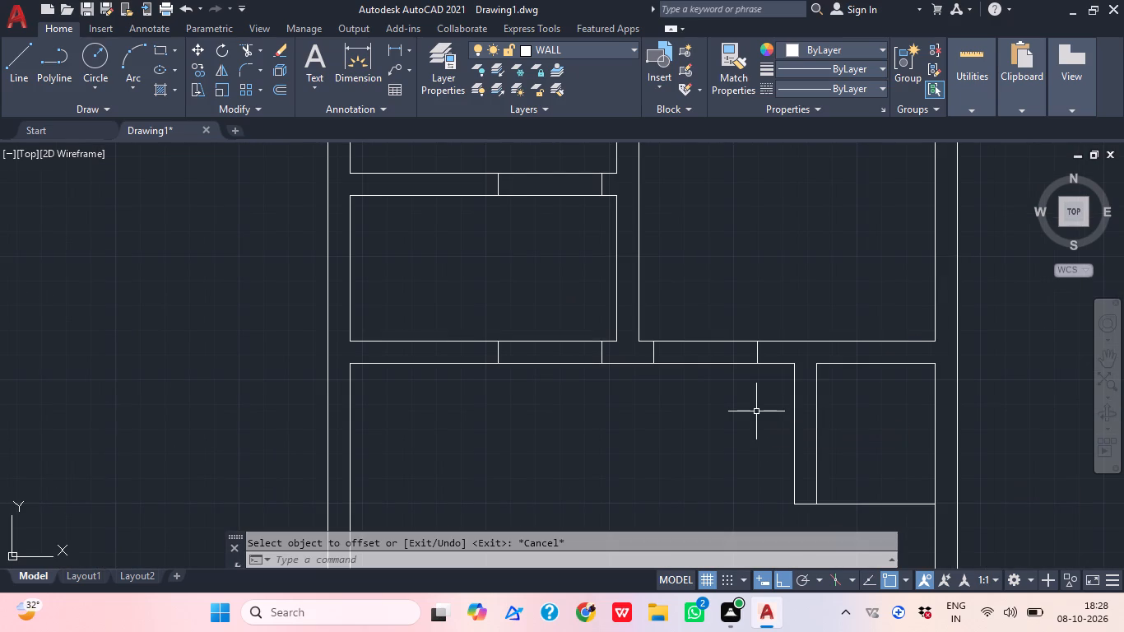
Extend the vertical wall line beside the two small left rooms up to the upper line of the cross wall.
scroll(740, 351, "down", 2)
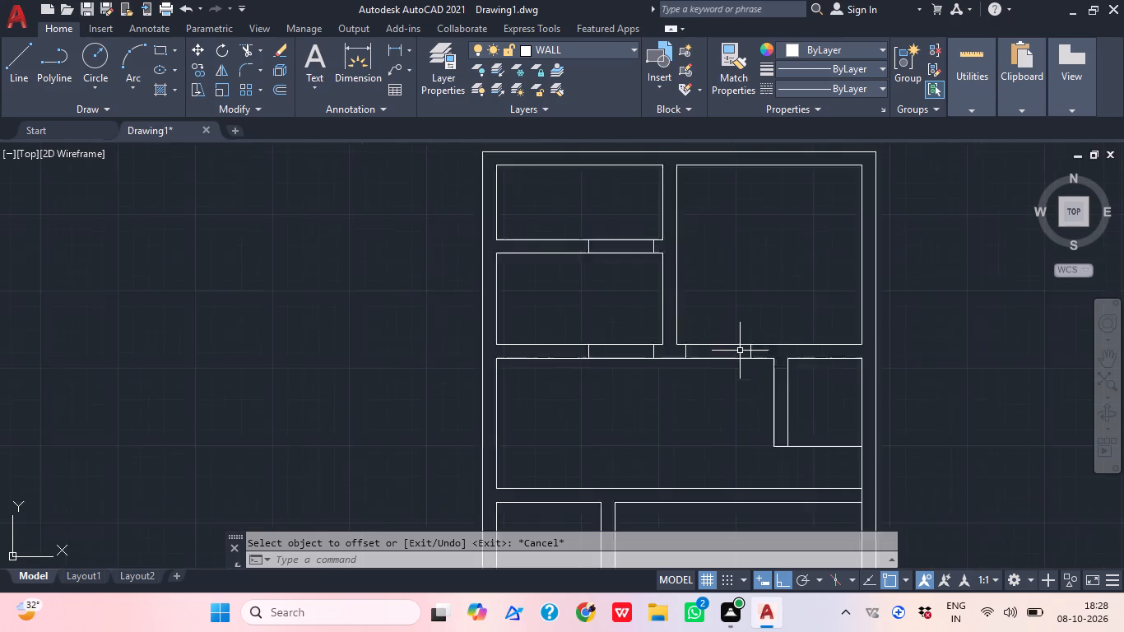
middle_click_drag(686, 436, 690, 362)
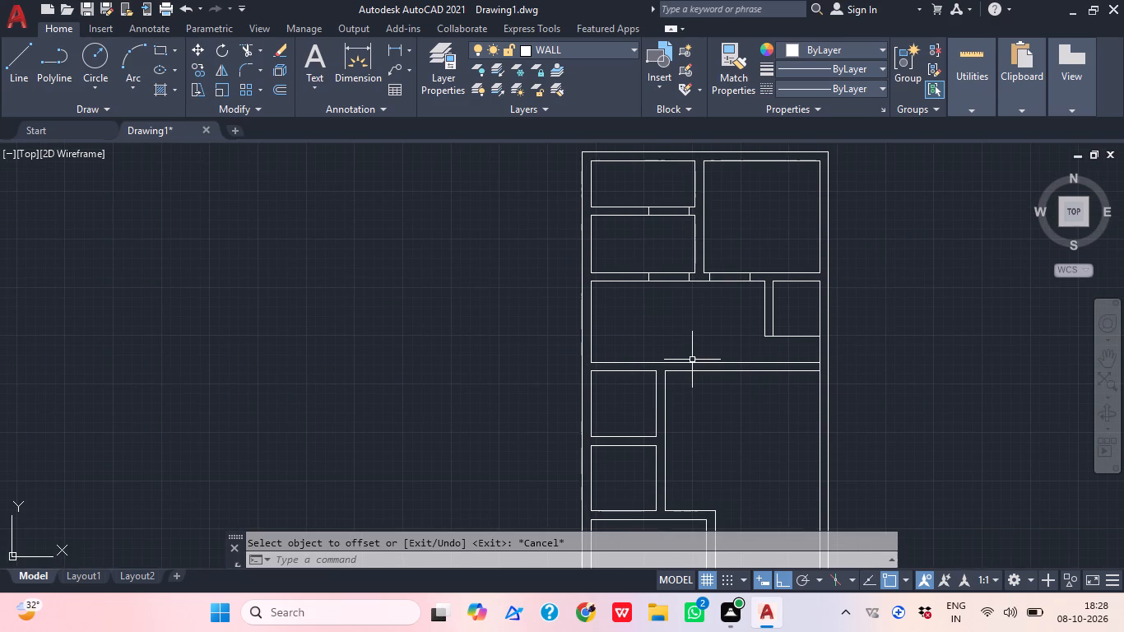
type("EX")
key("space")
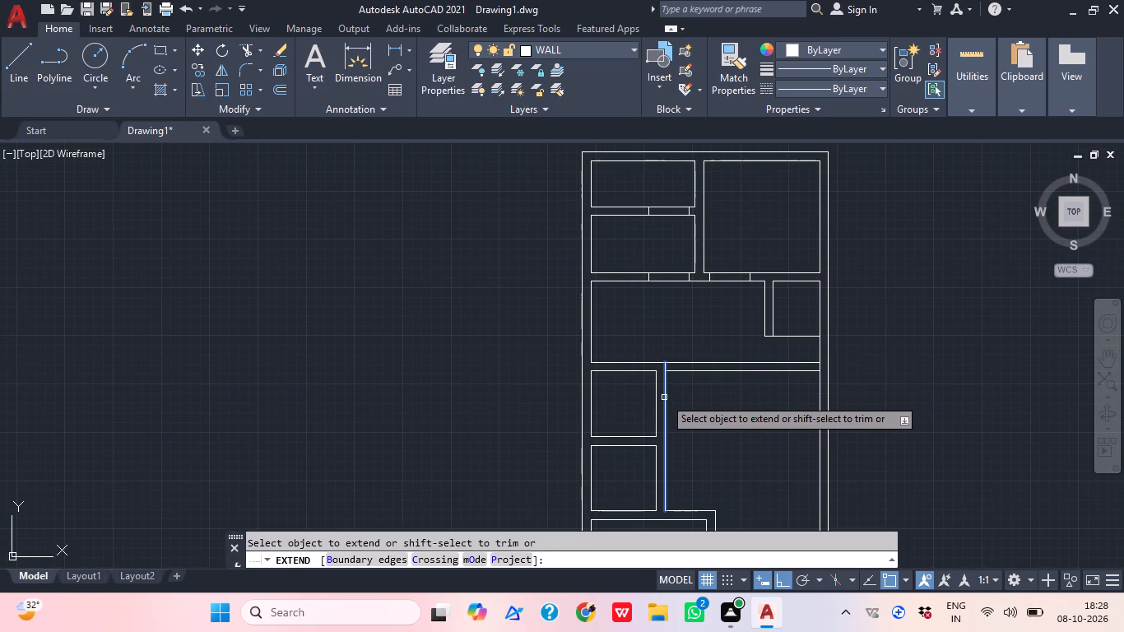
left_click(664, 397)
key("Escape")
Trim both cross-wall lines between that vertical wall line and the right outer wall to open up the hall.
type("TR")
key("space")
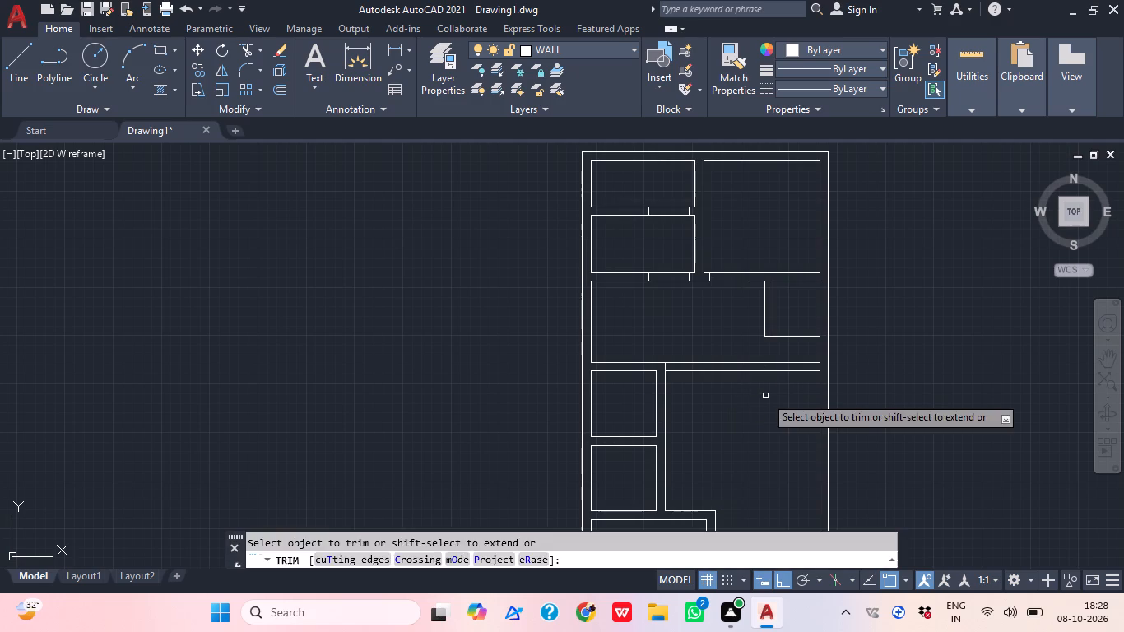
left_click(765, 396)
left_click(729, 355)
key("Escape")
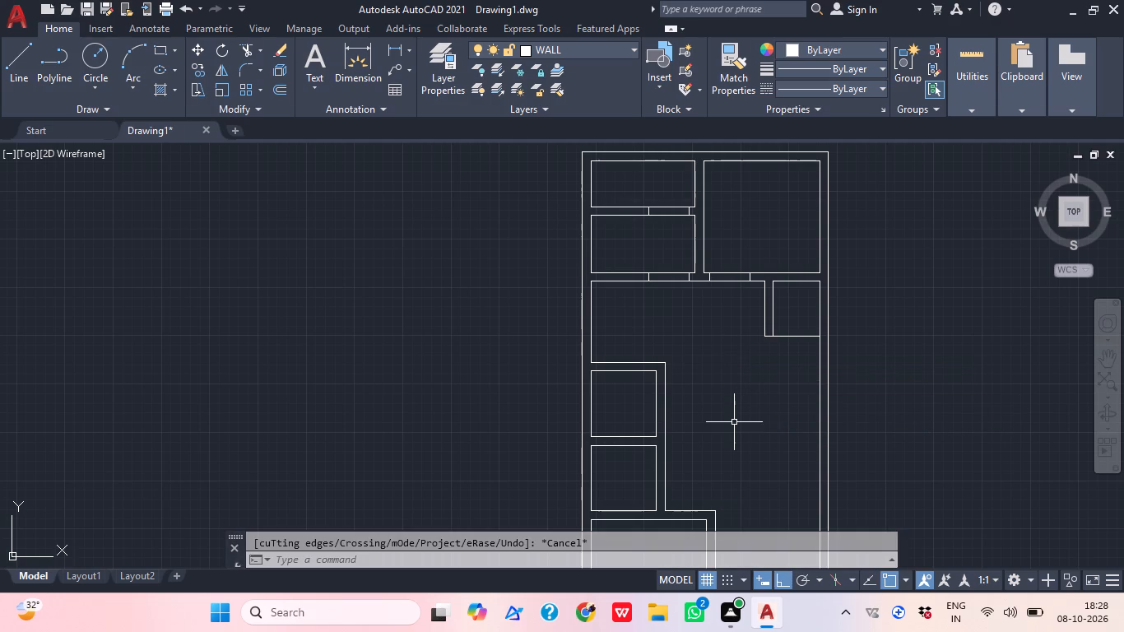
Draw a jamb line across the wall above the upper small left room, 6" in from that room's top-right corner.
middle_click_drag(764, 458, 690, 504)
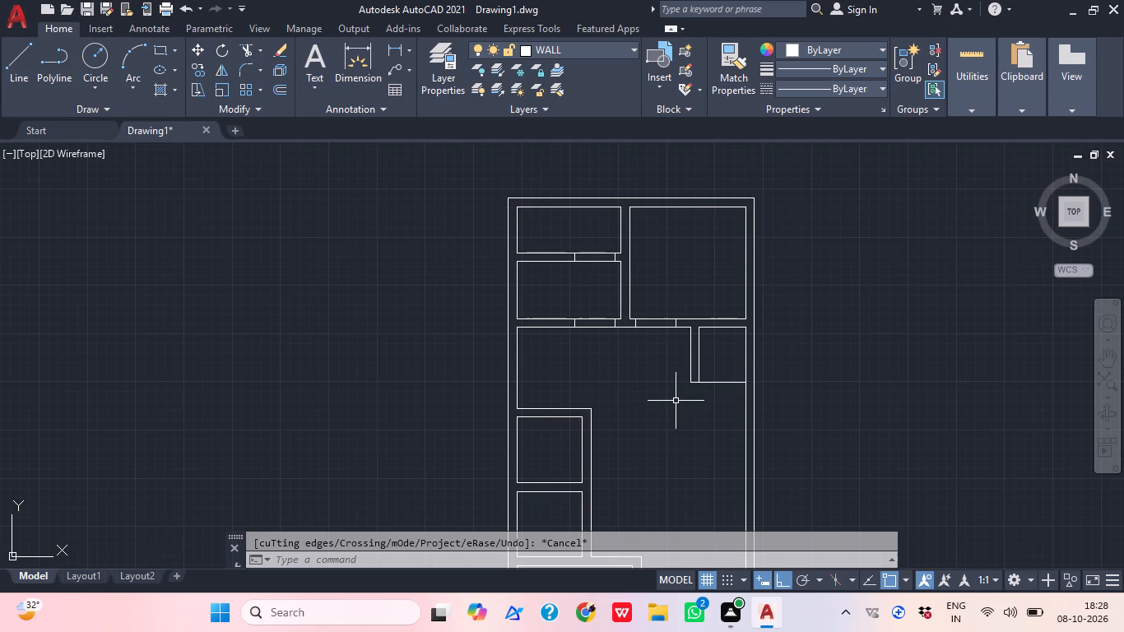
scroll(564, 453, "up", 1)
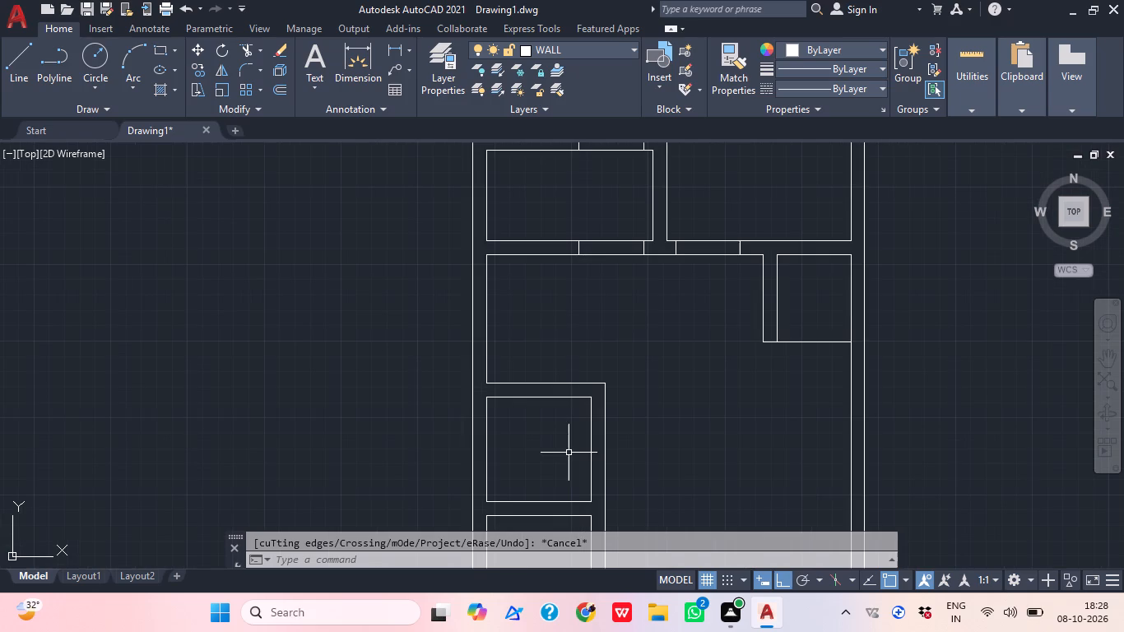
type("L TK")
key("space")
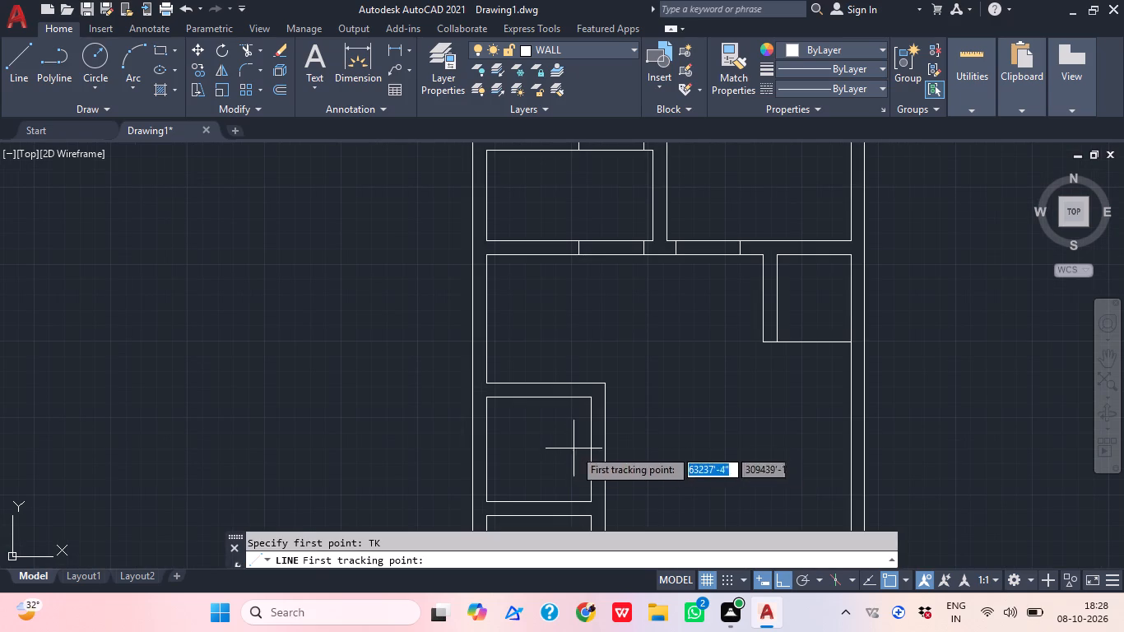
scroll(604, 402, "up", 2)
left_click(570, 402)
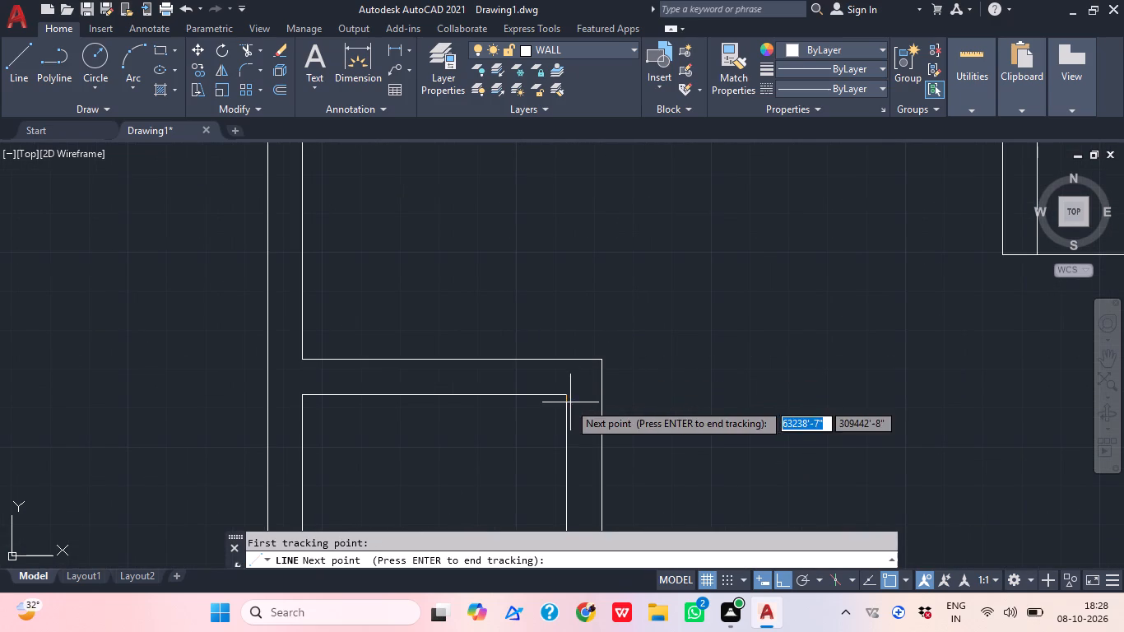
key("6")
key("shift+quotedbl")
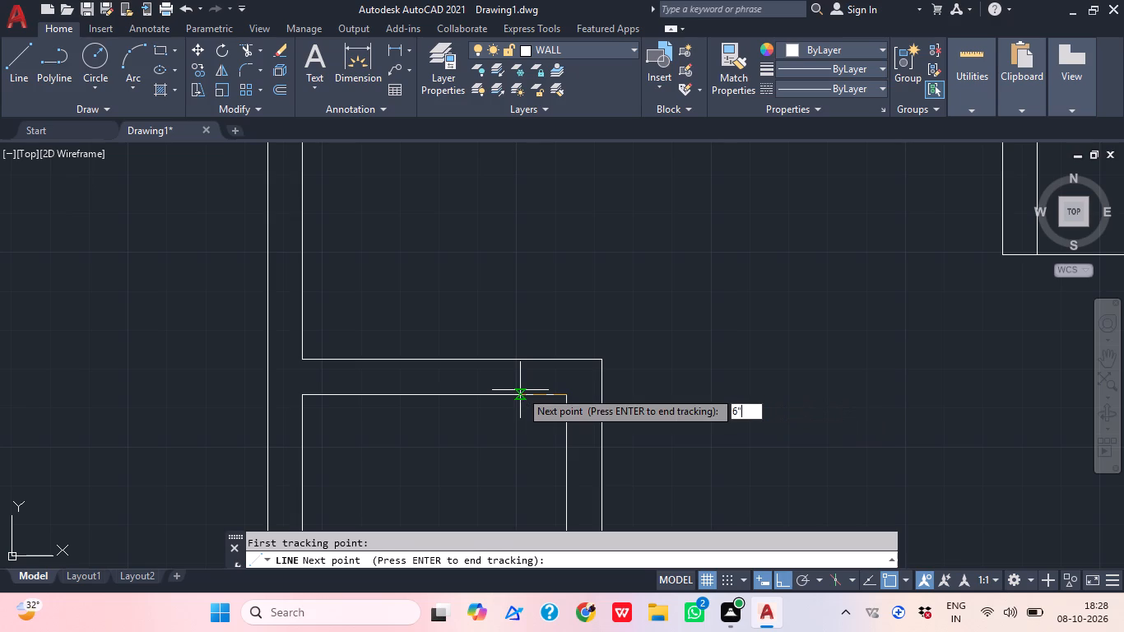
key("Return")
key("Return")
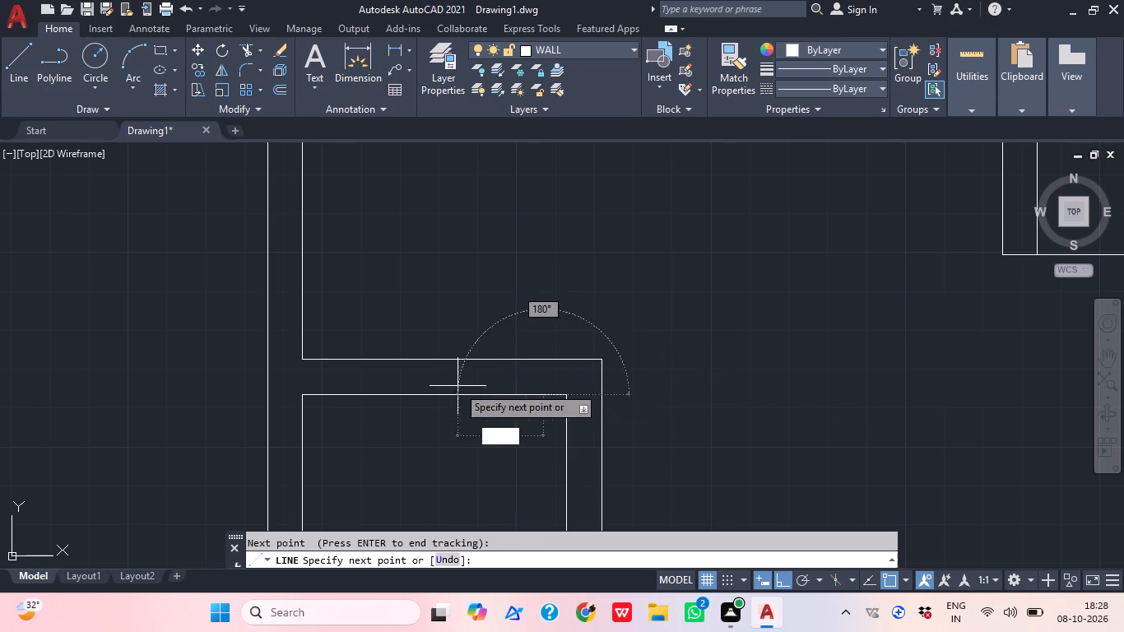
left_click(540, 355)
key("Escape")
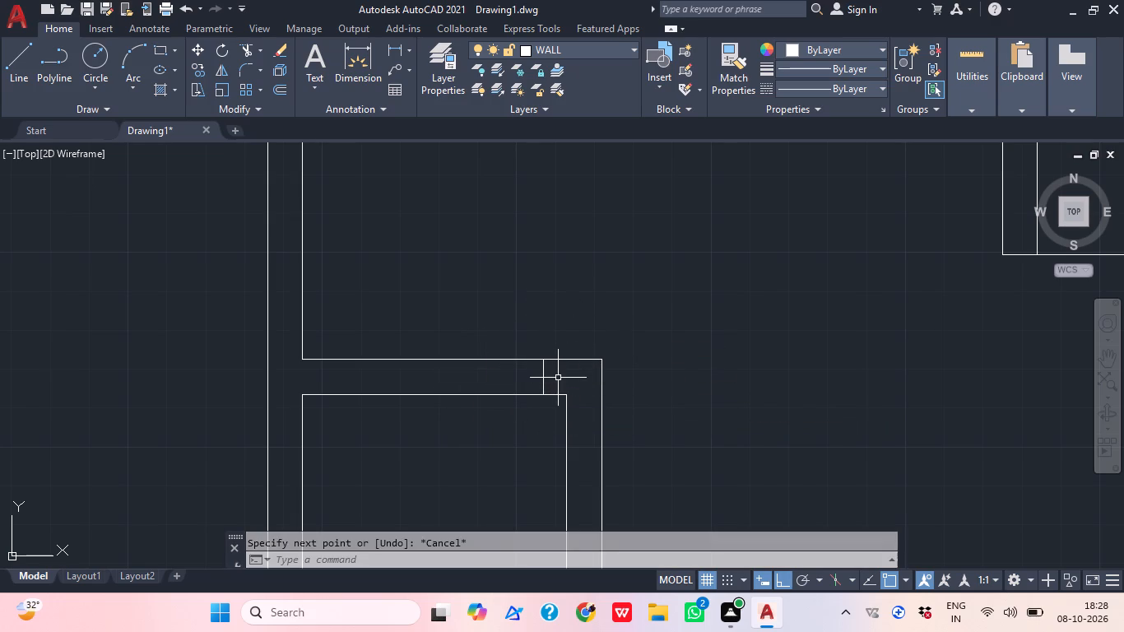
Offset this jamb line 3'6" to the left to form the upper small room's door opening.
key("o")
key("space")
type("3'6")
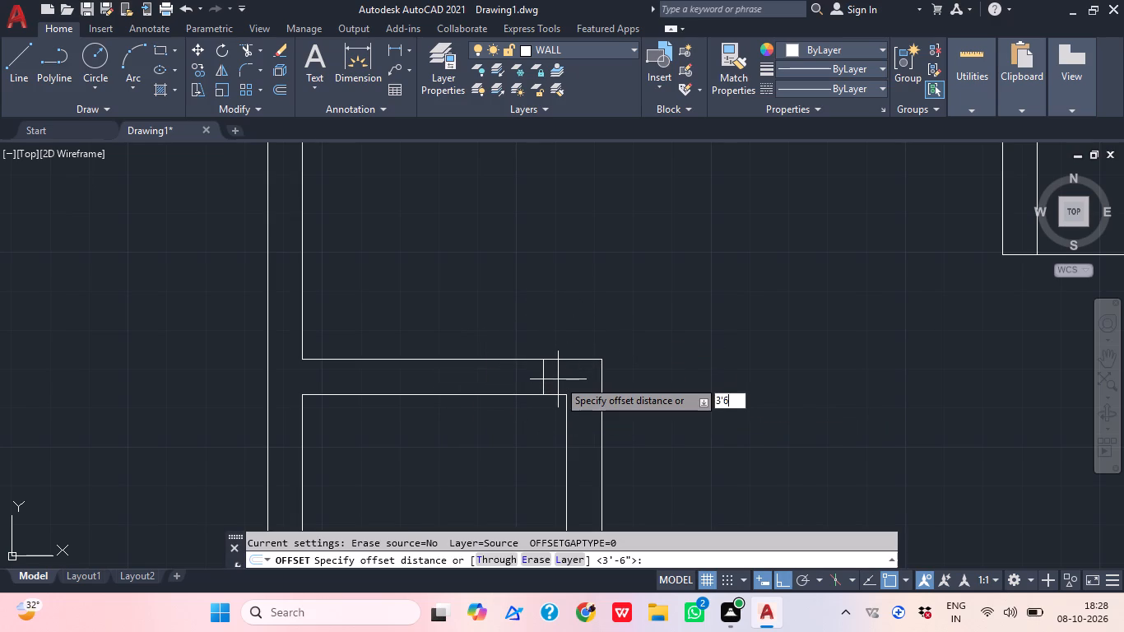
key("shift+Return")
key("shift+quotedbl")
key("Return")
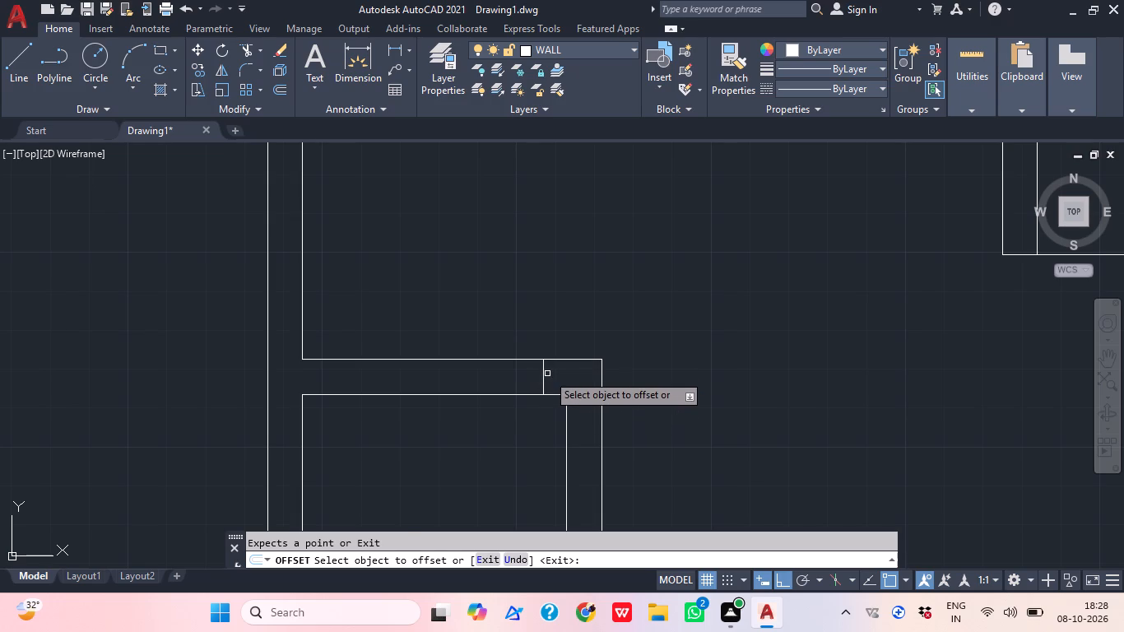
left_click(547, 373)
left_click(541, 377)
left_click(361, 402)
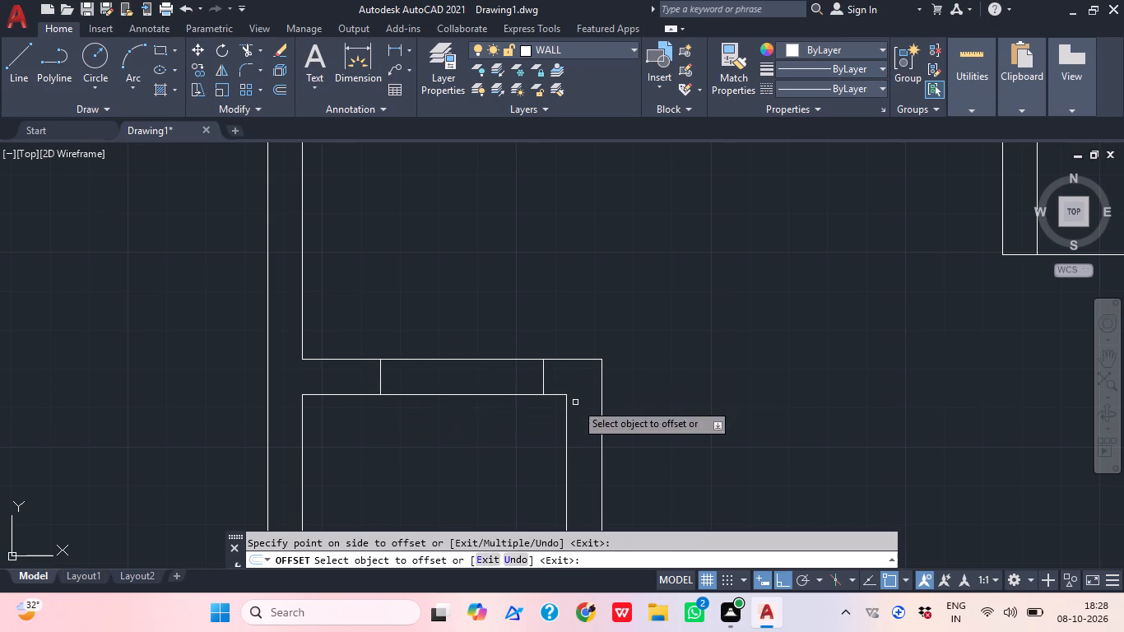
key("Escape")
Copy both jamb lines from the outer wall corner down to the matching corner of the wall below the lower small left room.
scroll(601, 337, "down", 2)
middle_click_drag(594, 402, 602, 297)
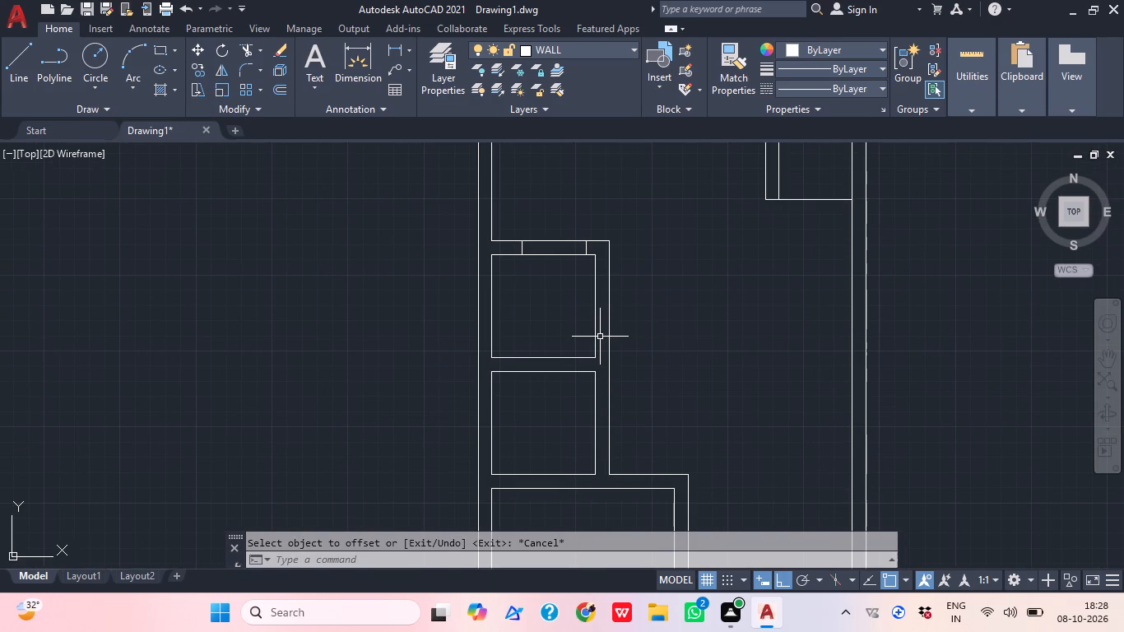
scroll(586, 267, "up", 2)
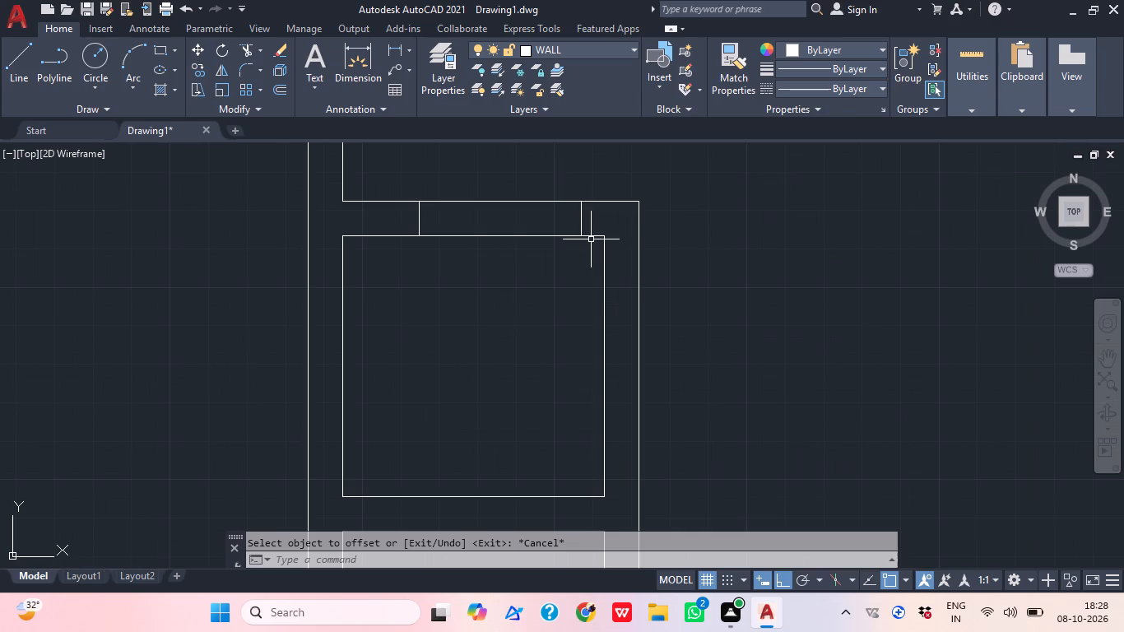
left_click(583, 222)
key("Escape")
left_click(598, 226)
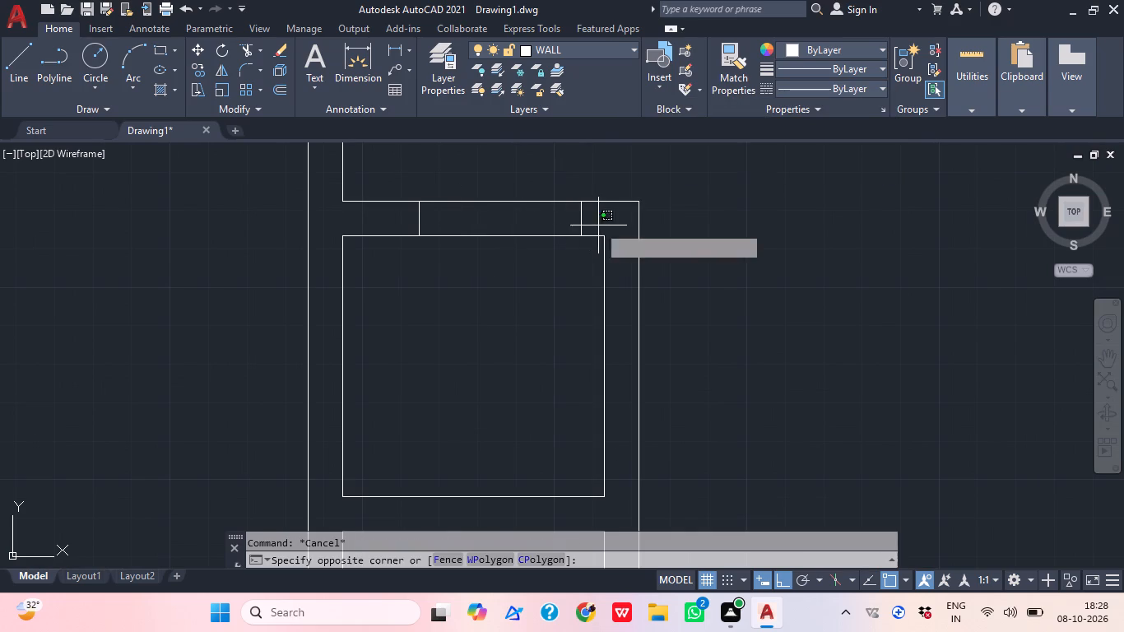
left_click(402, 221)
key("c")
key("o")
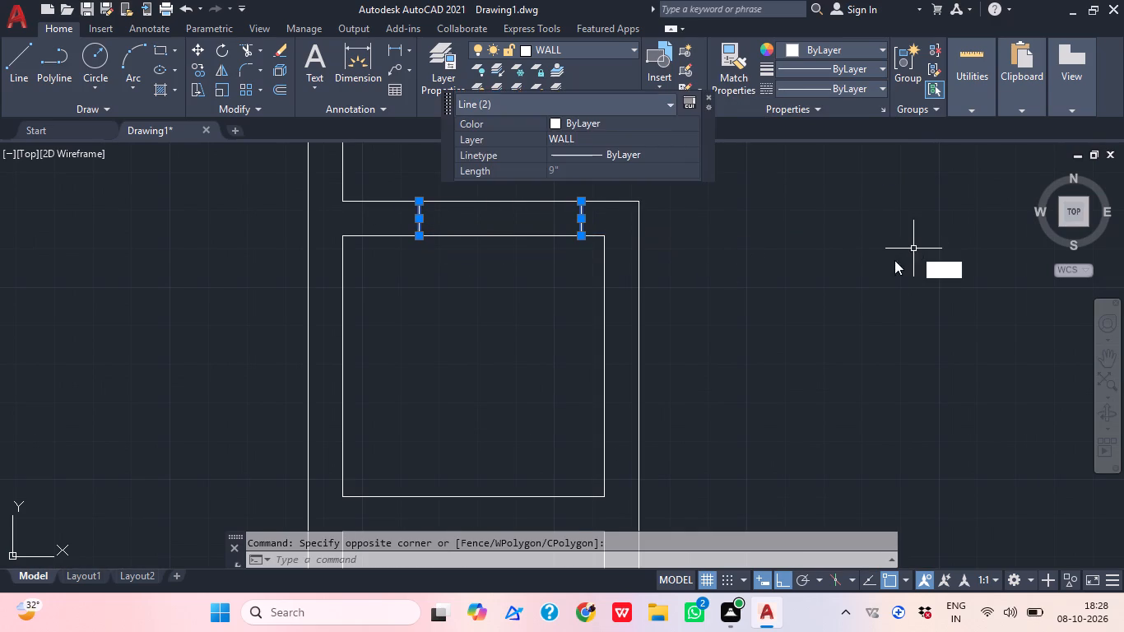
key("space")
left_click(641, 204)
scroll(641, 206, "down", 3)
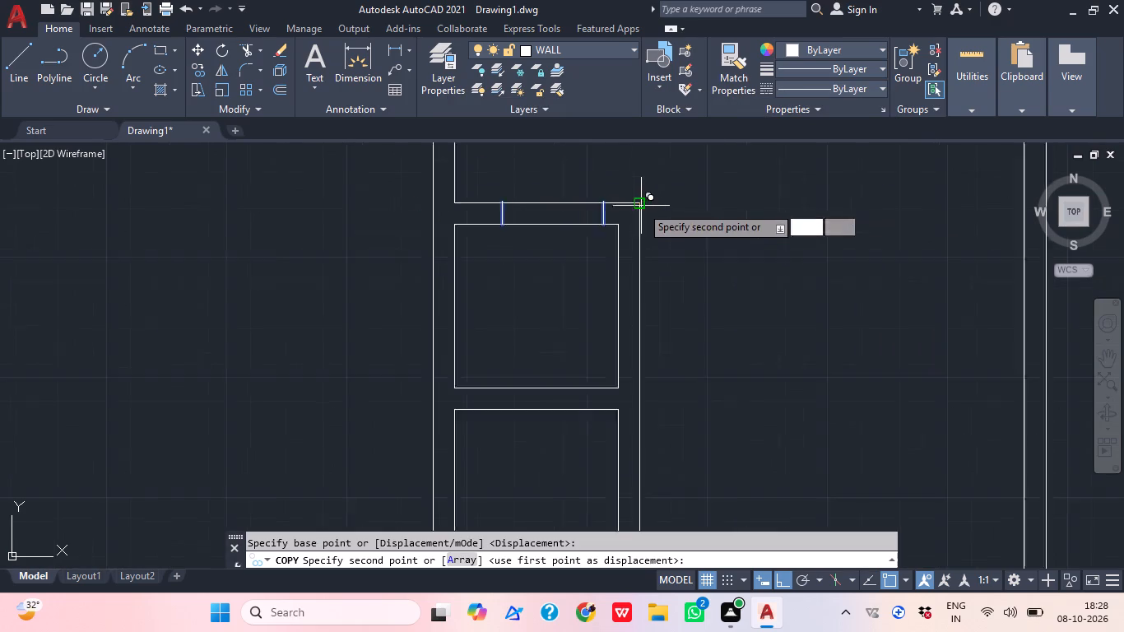
scroll(641, 206, "down", 2)
scroll(653, 265, "up", 1)
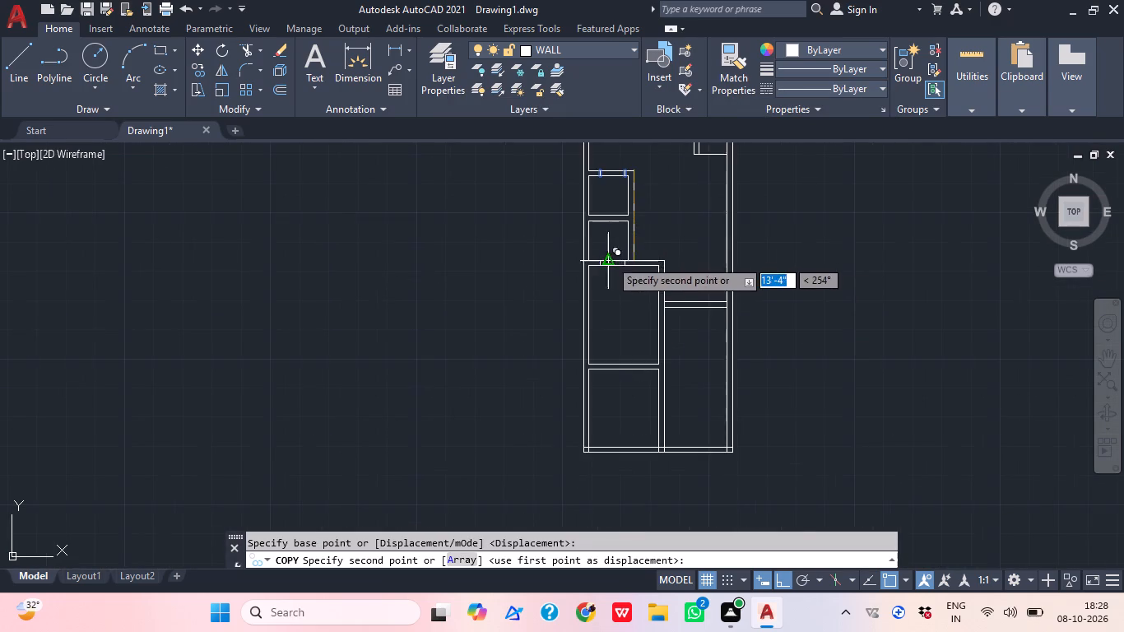
scroll(610, 259, "up", 2)
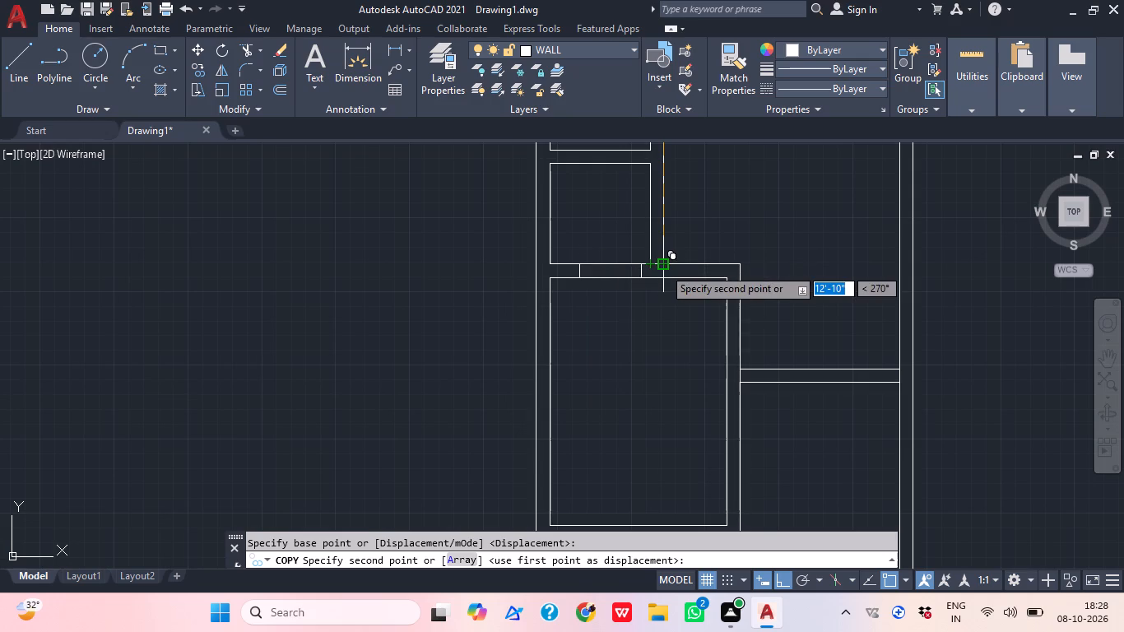
scroll(663, 267, "up", 2)
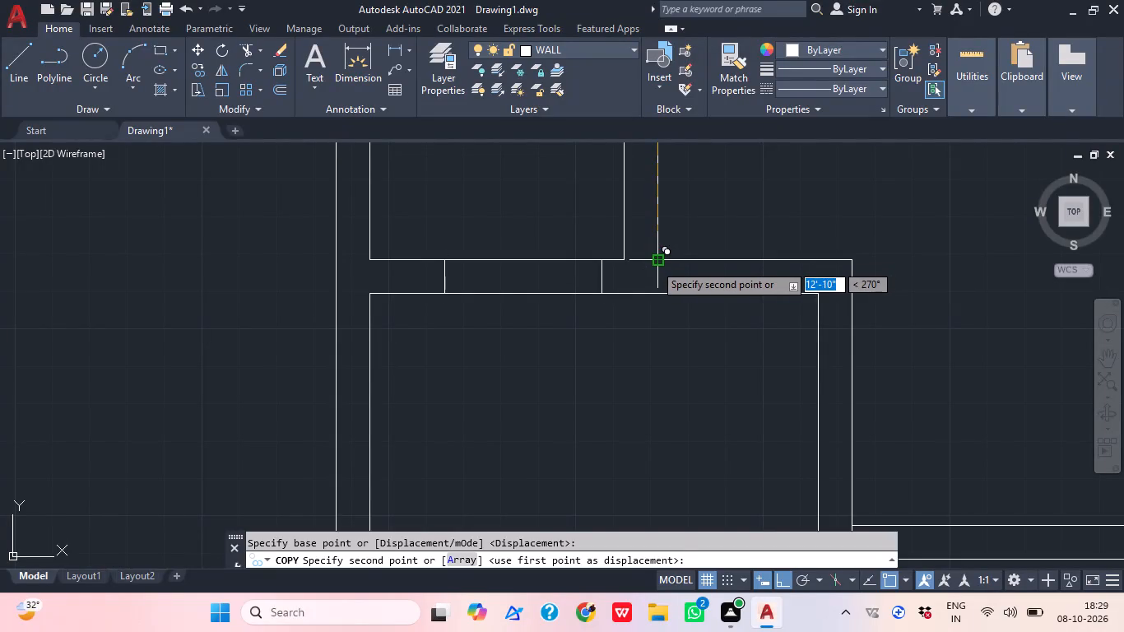
left_click(654, 263)
key("Escape")
Trim the wall lines between the jamb pairs to open the doorways of the two small left rooms and the top rooms.
scroll(736, 268, "down", 1)
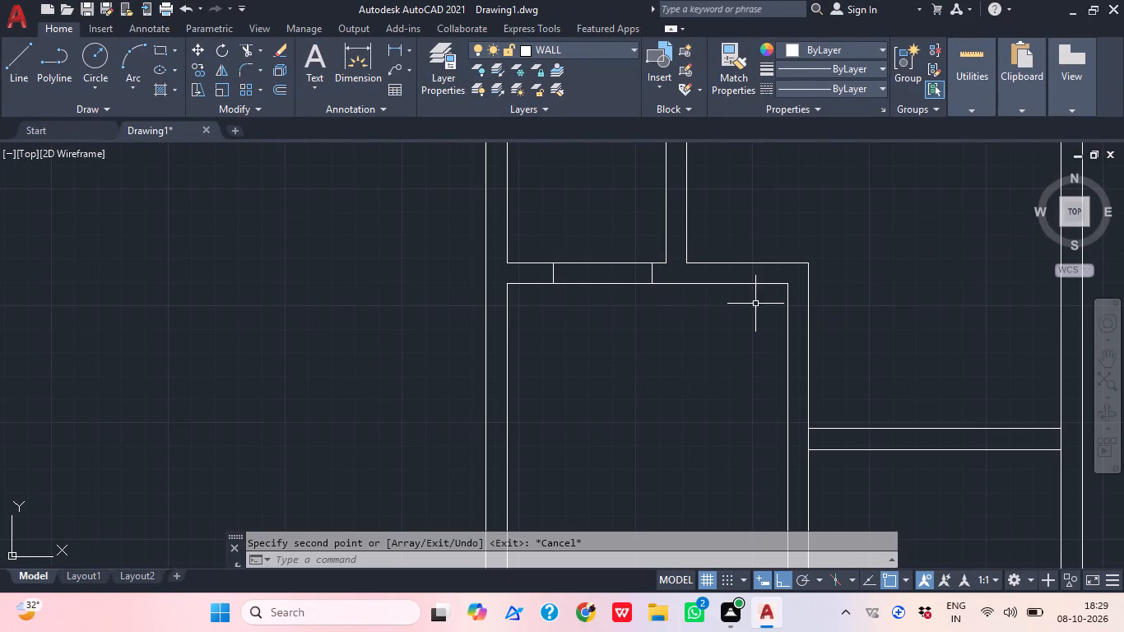
type("TR")
key("space")
left_click(627, 304)
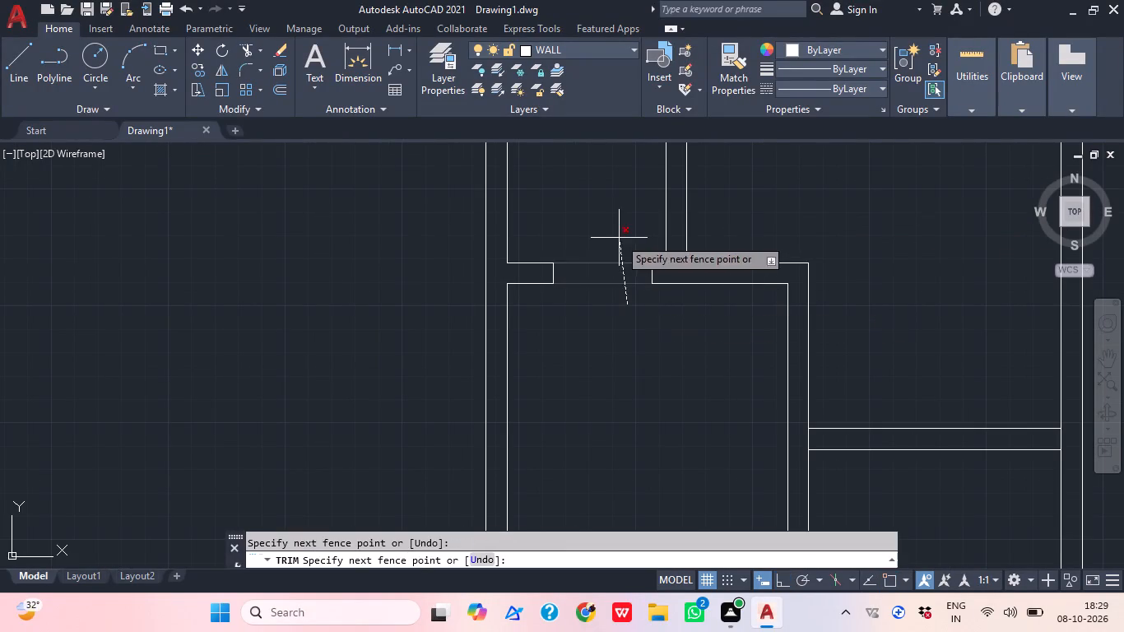
left_click(619, 238)
scroll(619, 238, "down", 2)
middle_click_drag(671, 248, 671, 497)
left_click(626, 373)
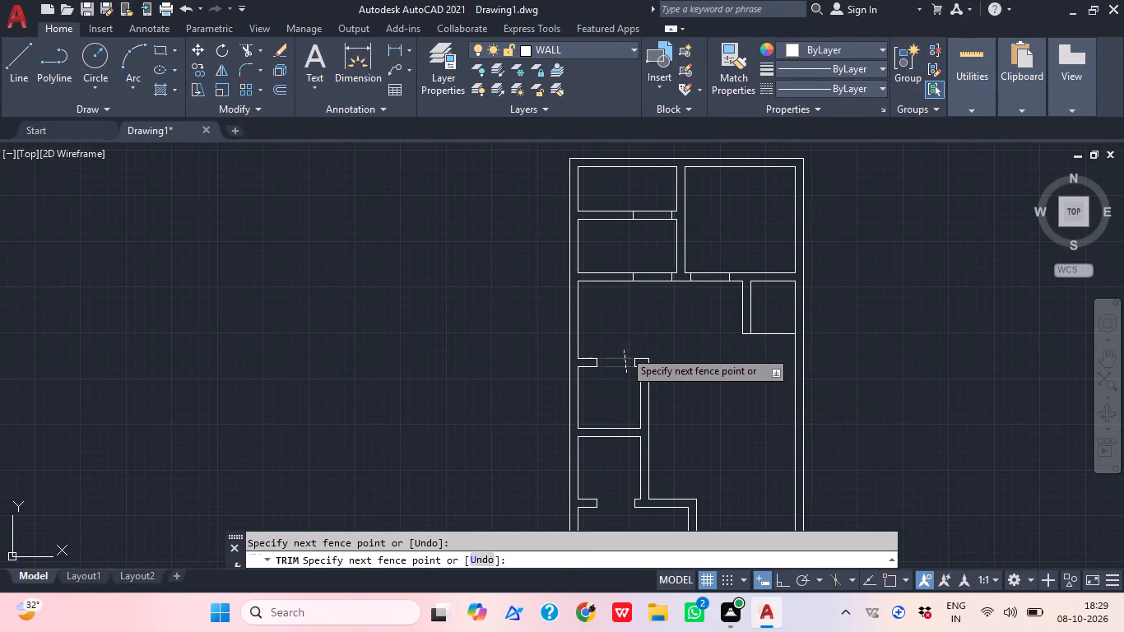
left_click(624, 350)
left_click(643, 300)
left_click(651, 265)
left_click(662, 207)
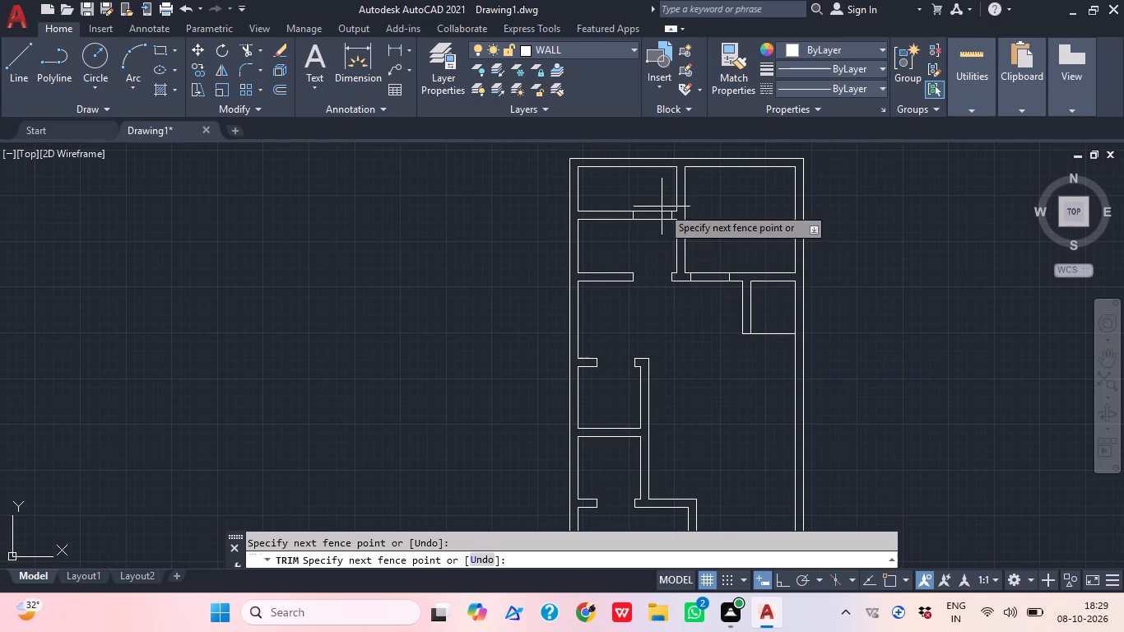
left_click(647, 219)
left_click(719, 293)
left_click(716, 263)
key("Escape")
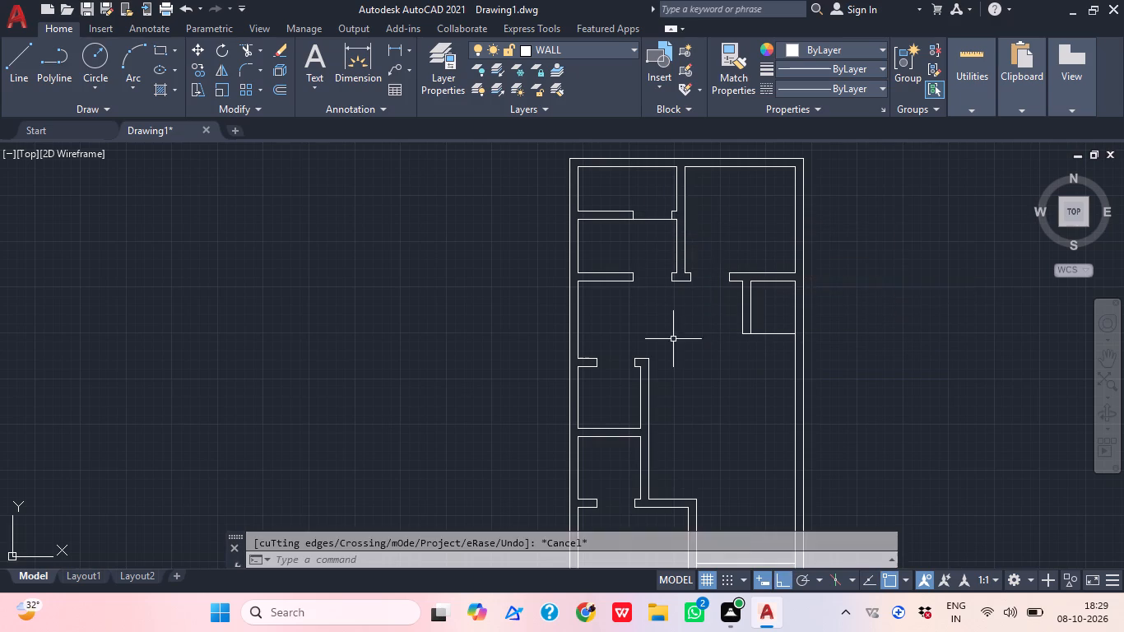
Trim the remaining wall line across the doorway between the two top-left rooms.
scroll(675, 304, "down", 2)
middle_click(676, 328)
scroll(660, 266, "up", 2)
key("space")
left_click(670, 286)
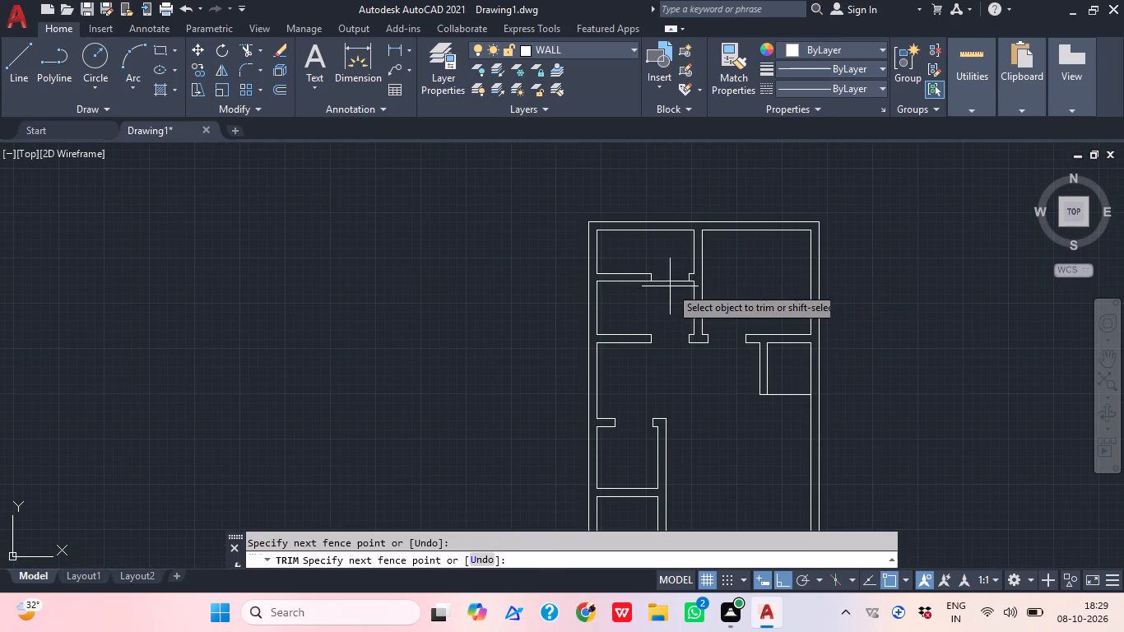
left_click(668, 271)
key("Escape")
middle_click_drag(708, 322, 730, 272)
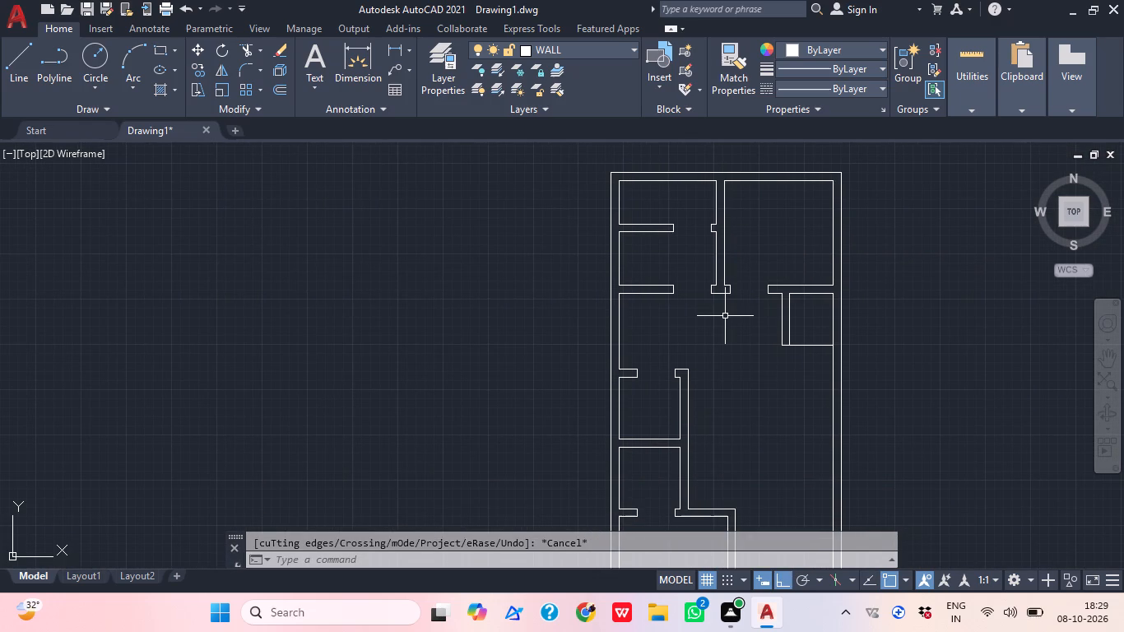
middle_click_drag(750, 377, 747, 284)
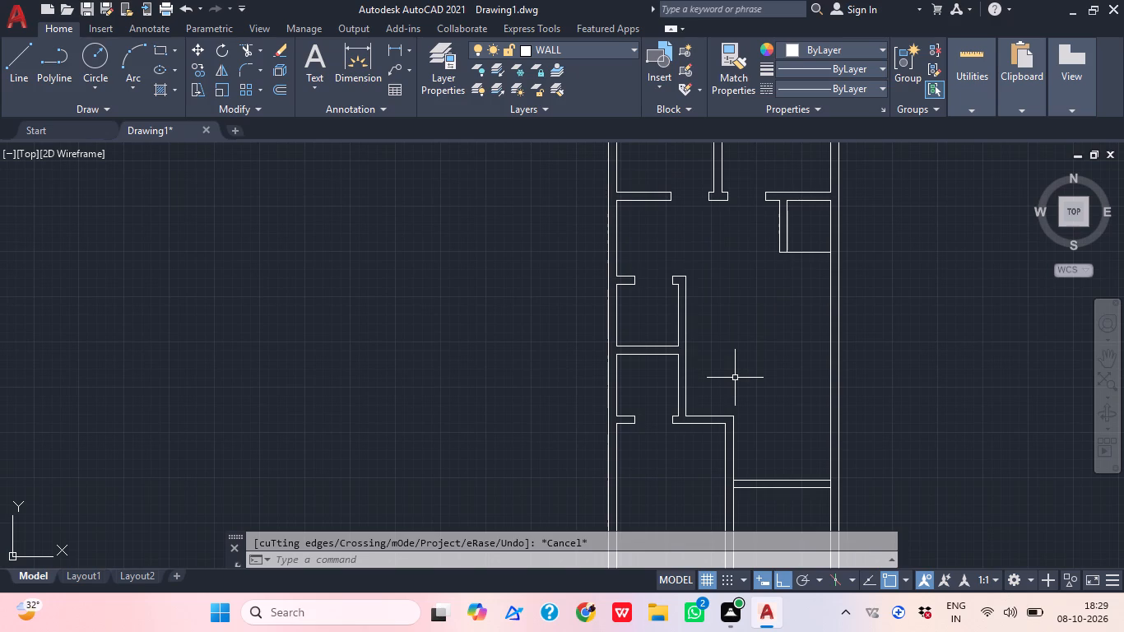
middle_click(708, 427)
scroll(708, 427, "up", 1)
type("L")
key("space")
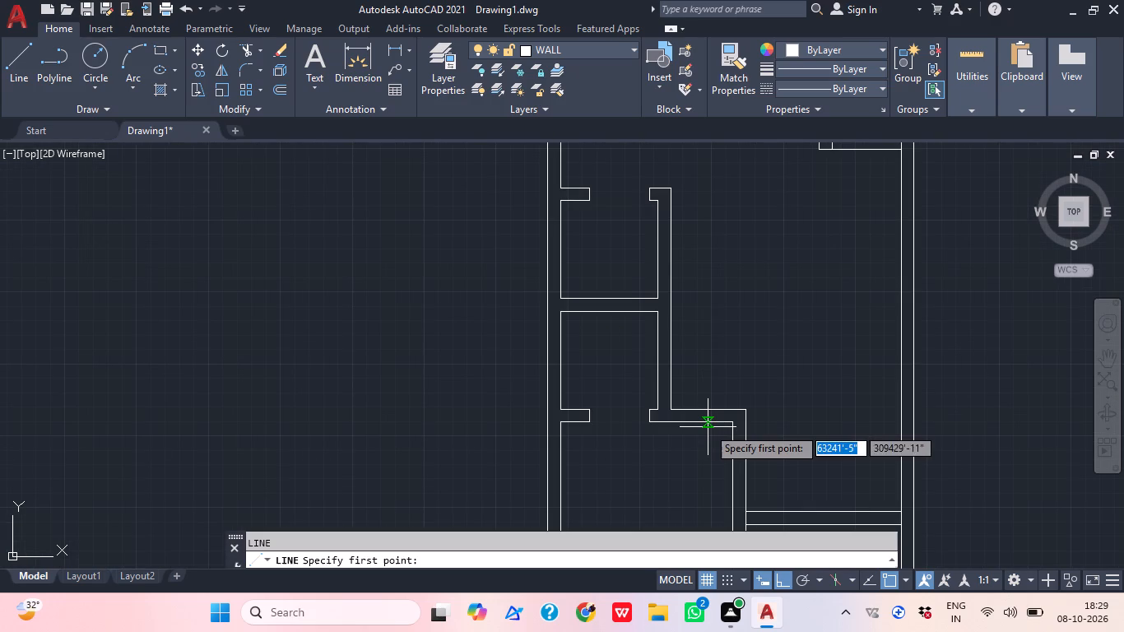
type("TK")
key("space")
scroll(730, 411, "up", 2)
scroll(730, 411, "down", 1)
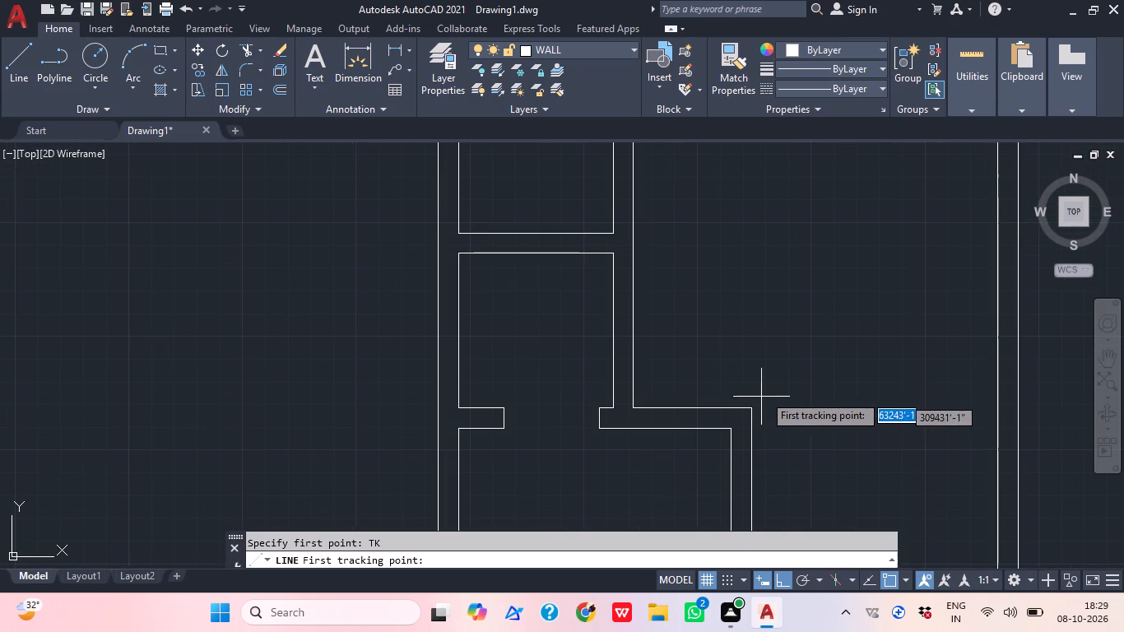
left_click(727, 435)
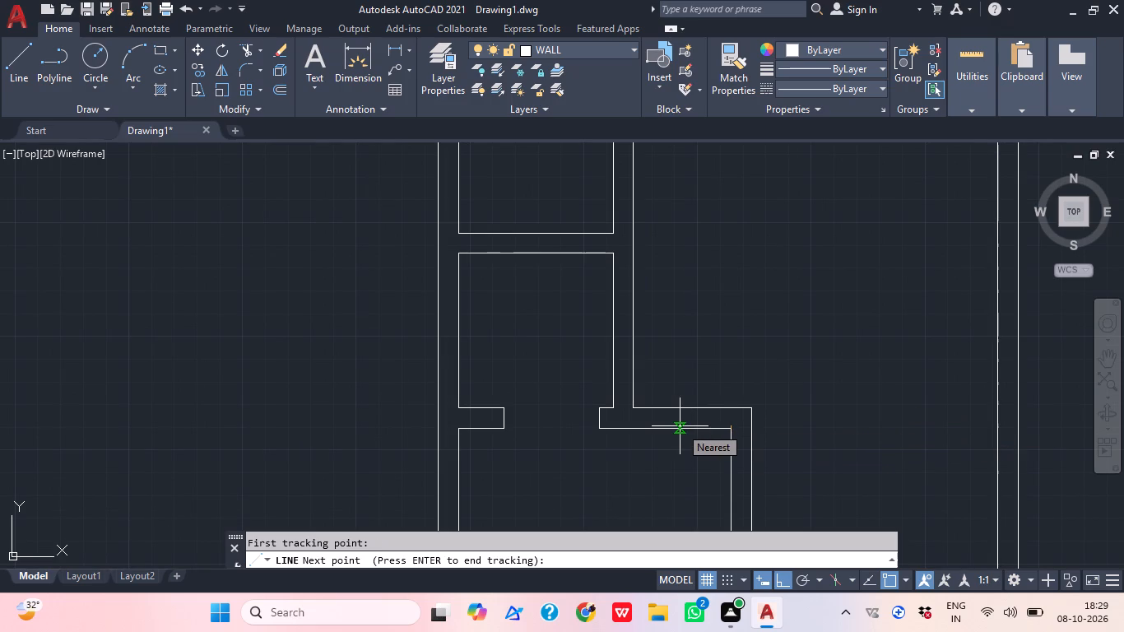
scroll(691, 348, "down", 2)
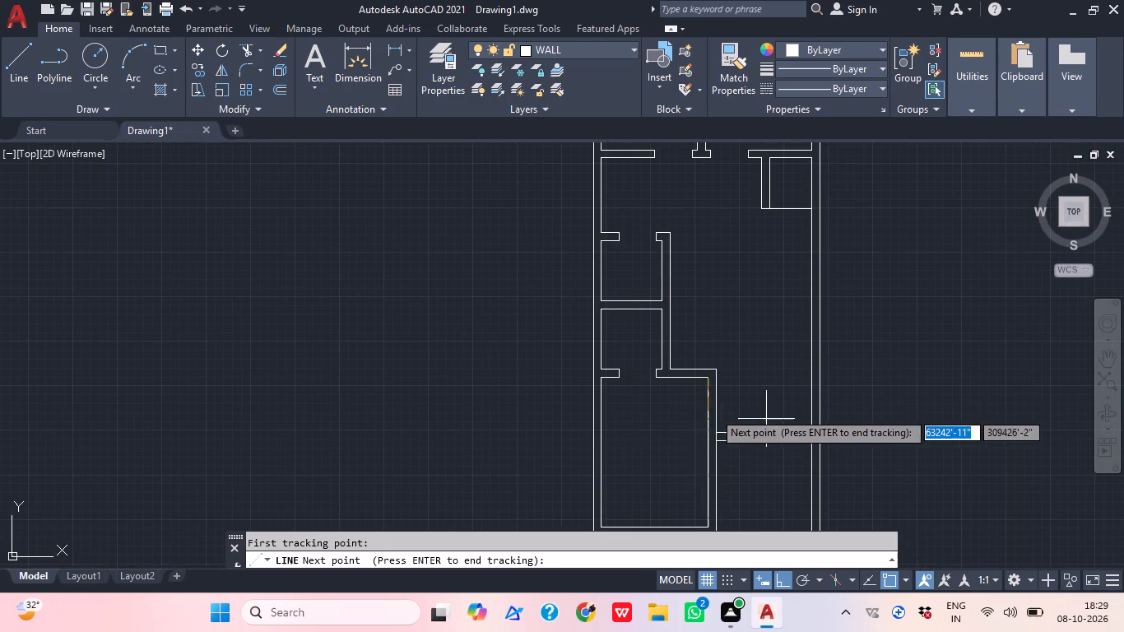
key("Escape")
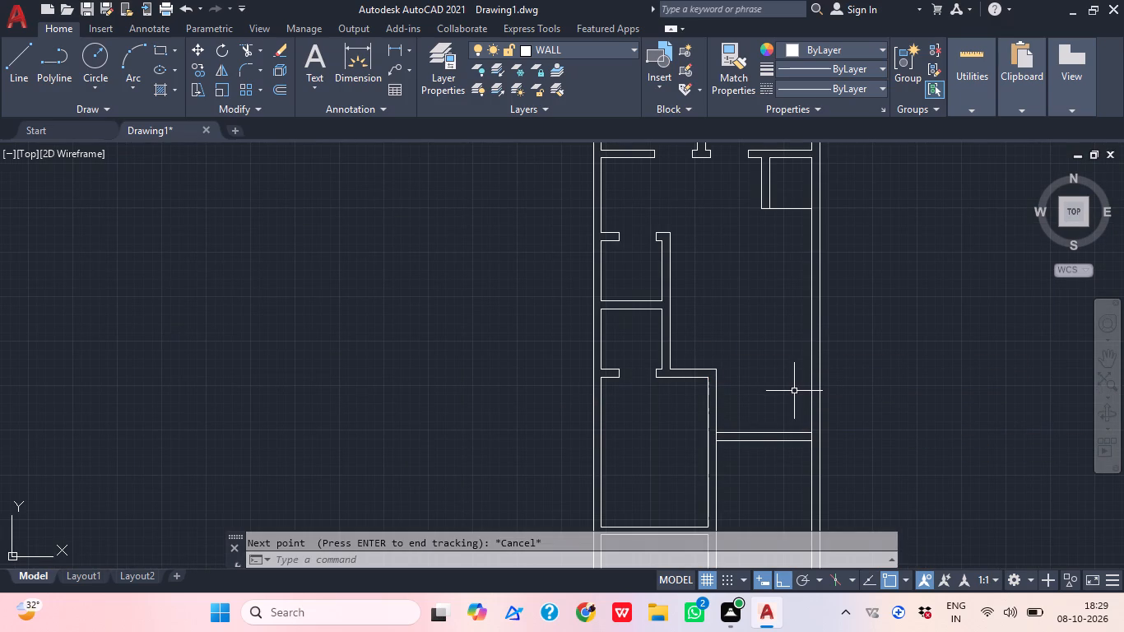
Draw a jamb line across the wall above the large left room, 6" left of the room's inner upper-right corner.
key("l")
key("space")
key("t")
key("k")
key("space")
scroll(733, 401, "up", 1)
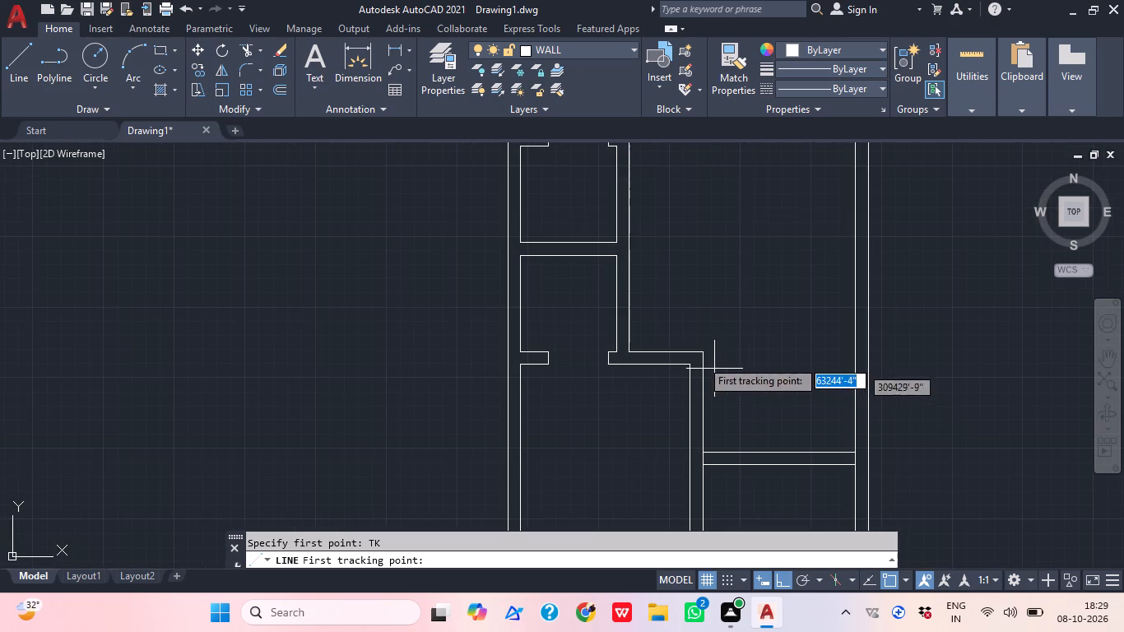
left_click(689, 366)
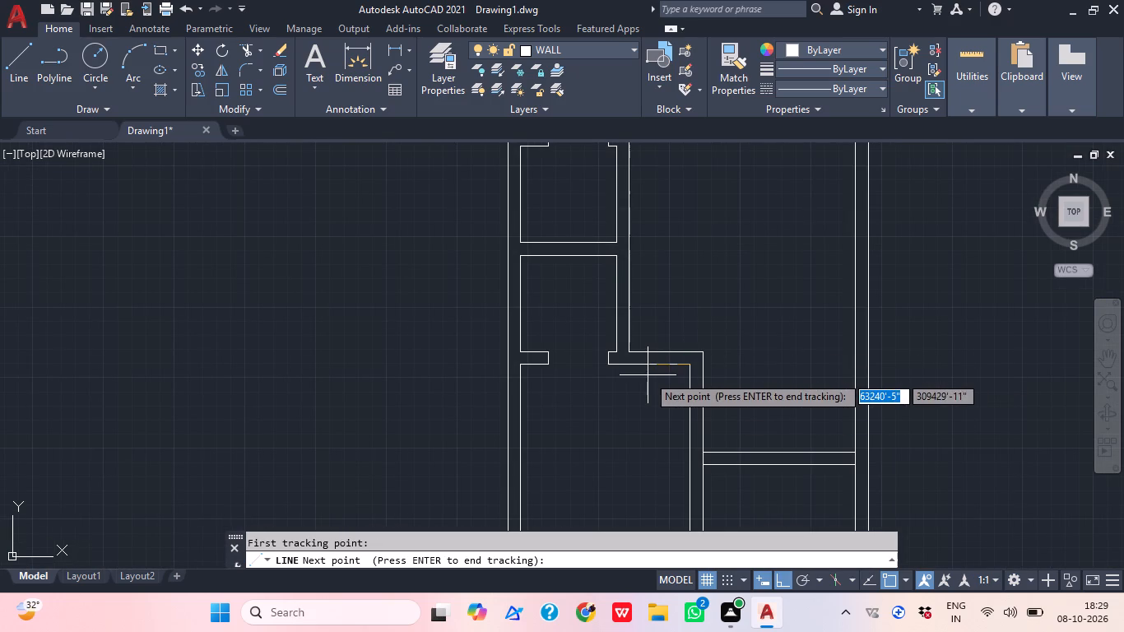
key("6")
key("shift+quotedbl")
key("Return")
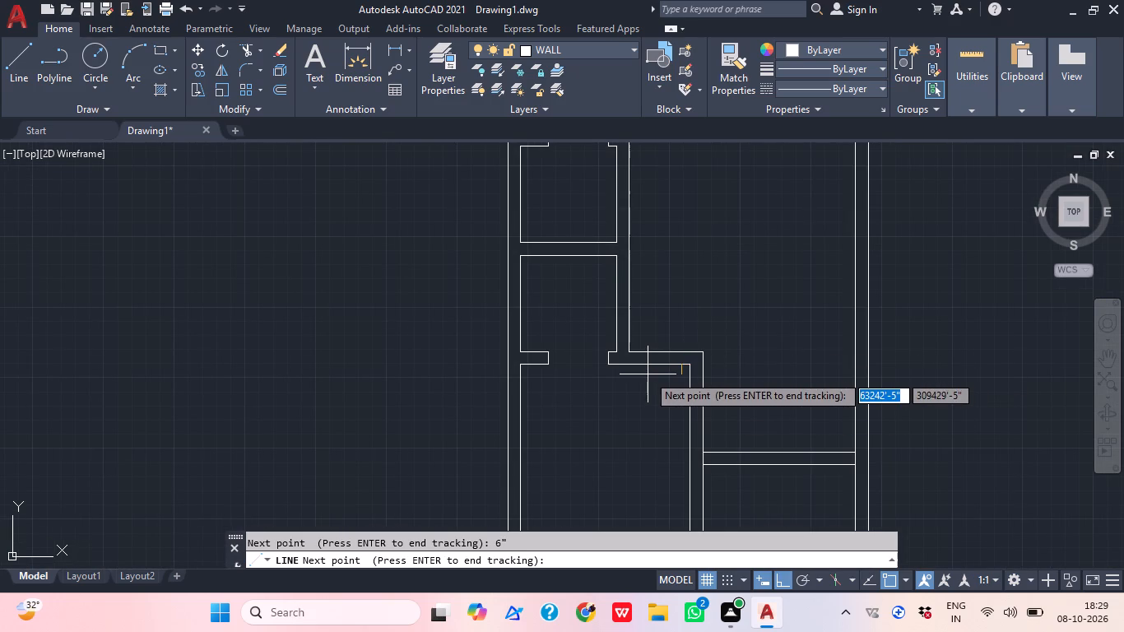
key("Return")
scroll(915, 298, "up", 1)
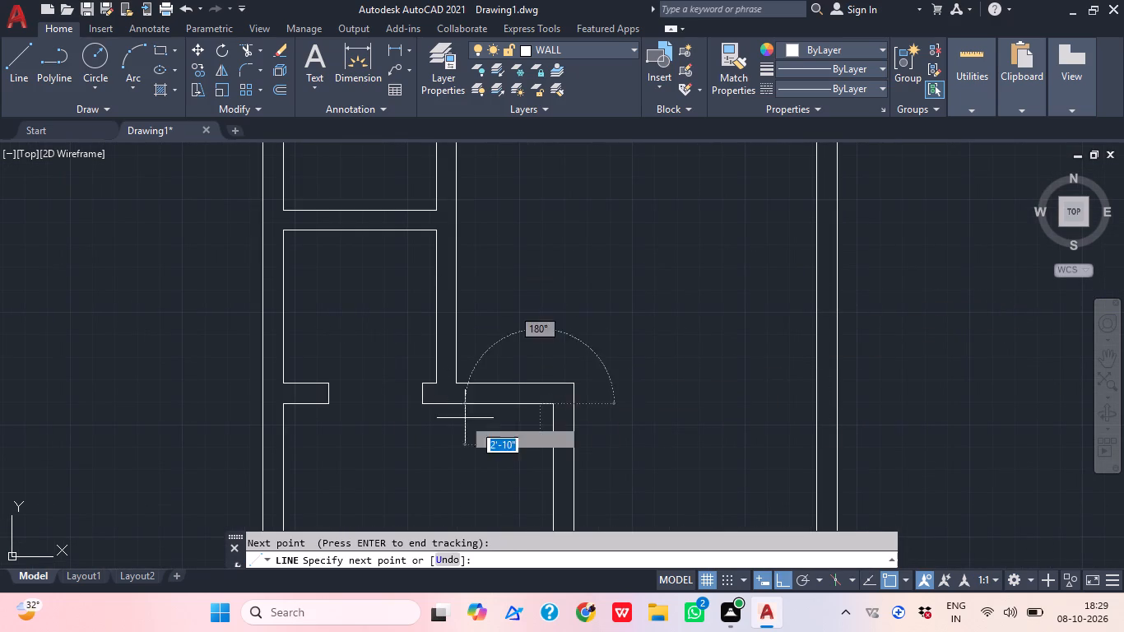
left_click(545, 380)
key("Escape")
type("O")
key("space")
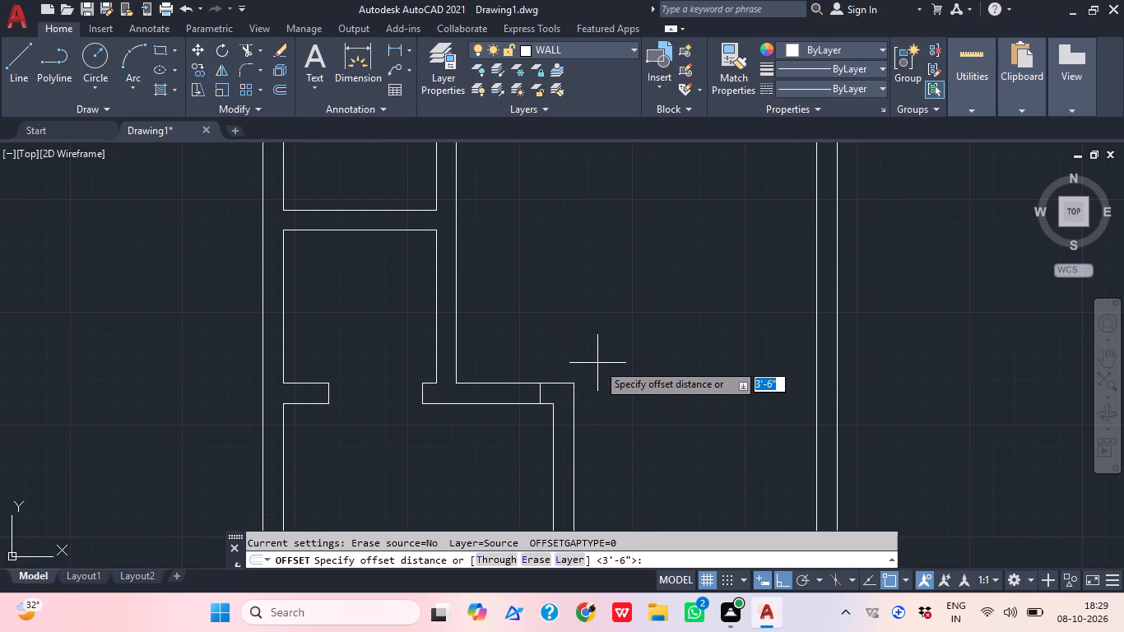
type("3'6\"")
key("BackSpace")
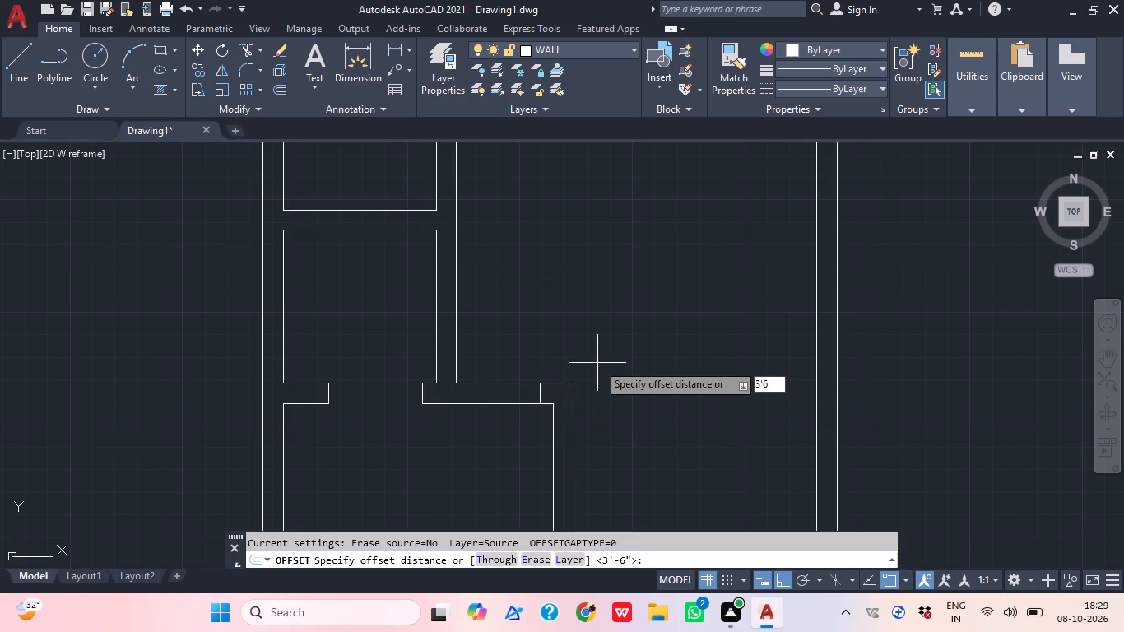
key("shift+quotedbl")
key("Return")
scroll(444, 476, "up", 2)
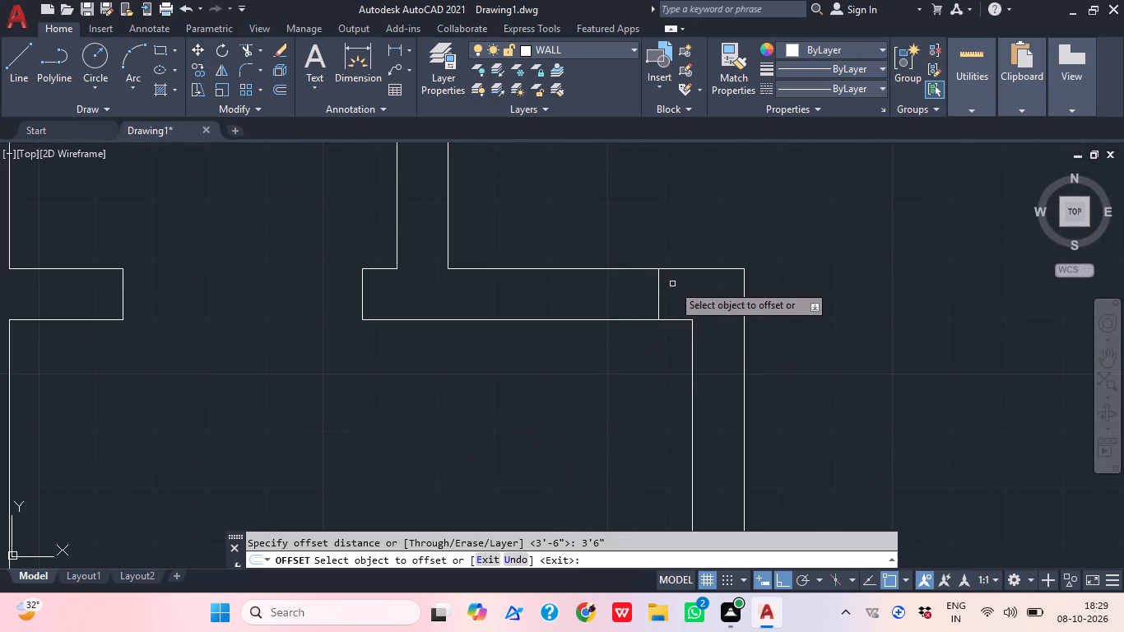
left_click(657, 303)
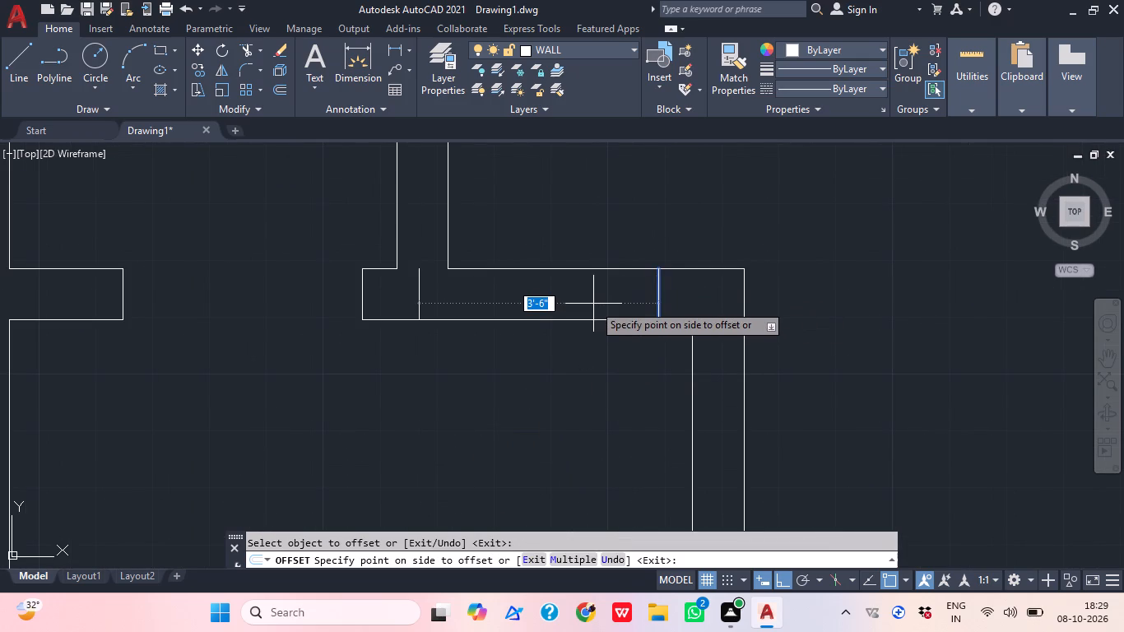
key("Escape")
Extend the outer right wall line of the lower small left room down across the wall thickness below it.
type("EX")
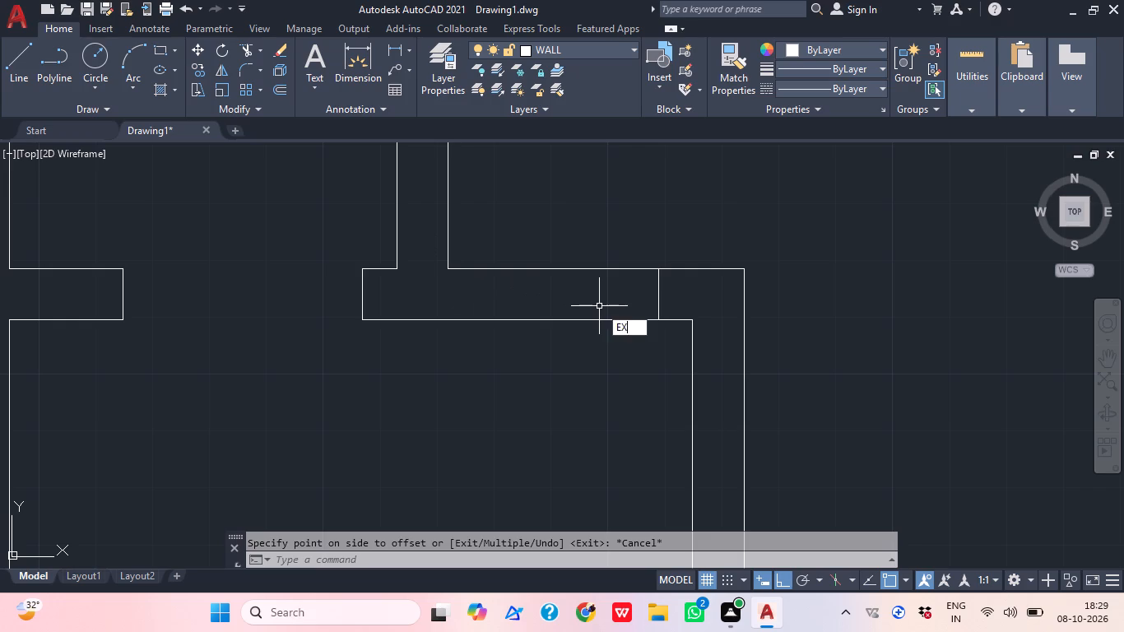
key("space")
left_click(449, 239)
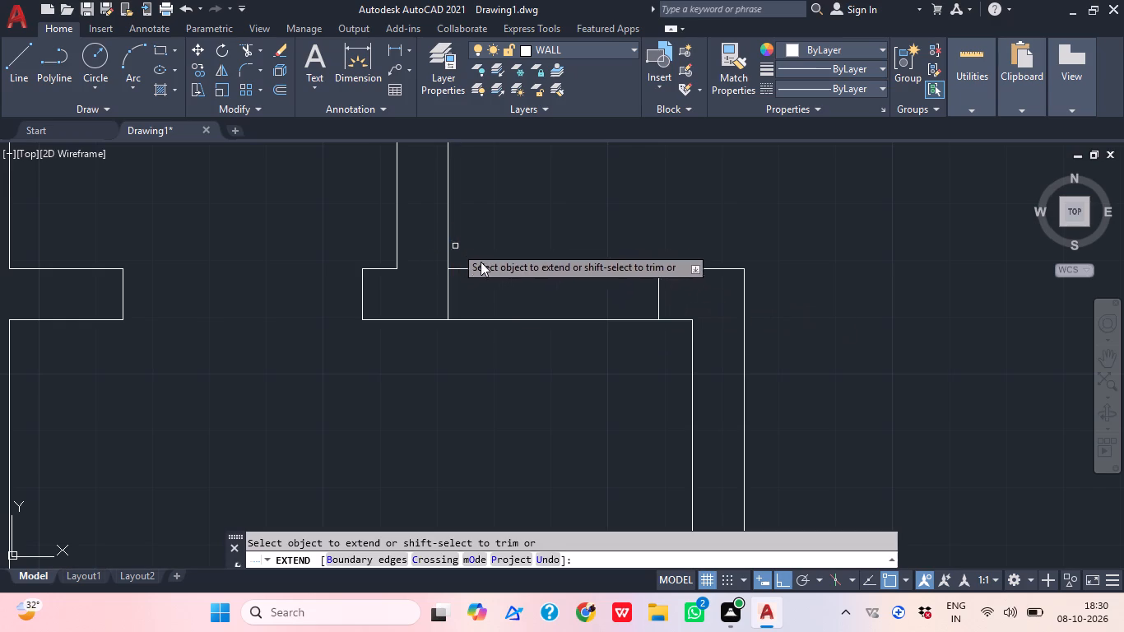
key("Escape")
Trim both wall lines between the extended wall line and the new jamb to open the large left room's doorway.
type("TR")
key("space")
left_click_drag(555, 355, 552, 345)
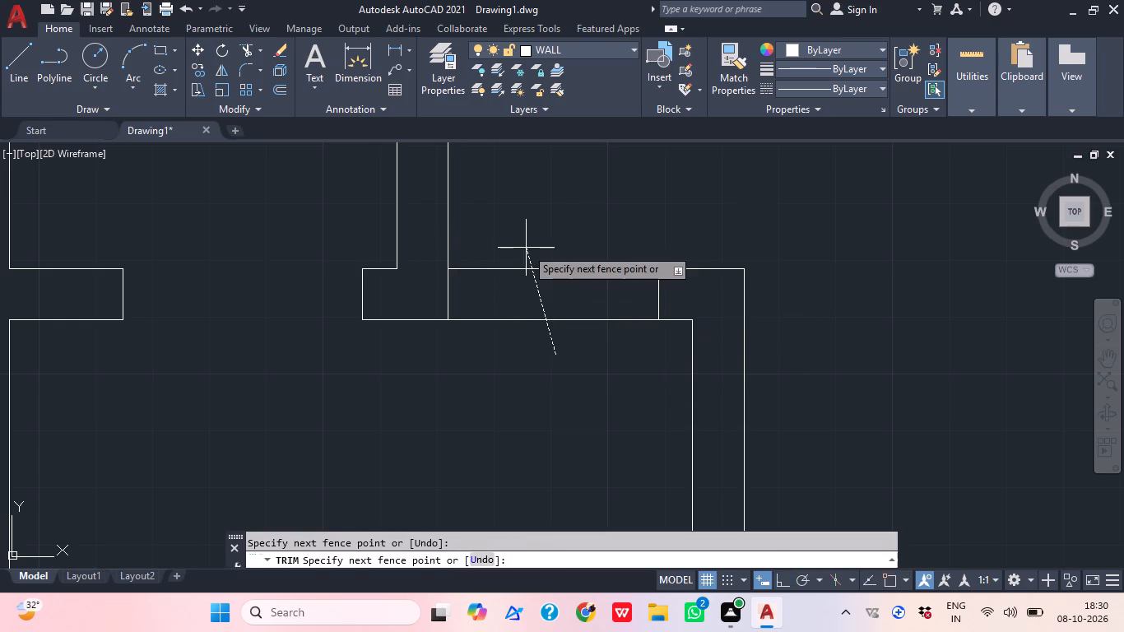
left_click(526, 246)
scroll(605, 266, "down", 2)
middle_click_drag(625, 278, 583, 331)
key("Escape")
Draw a jamb line across the horizontal wall on the plan's right side, 6" from its left end.
scroll(647, 292, "down", 2)
middle_click_drag(656, 305, 578, 365)
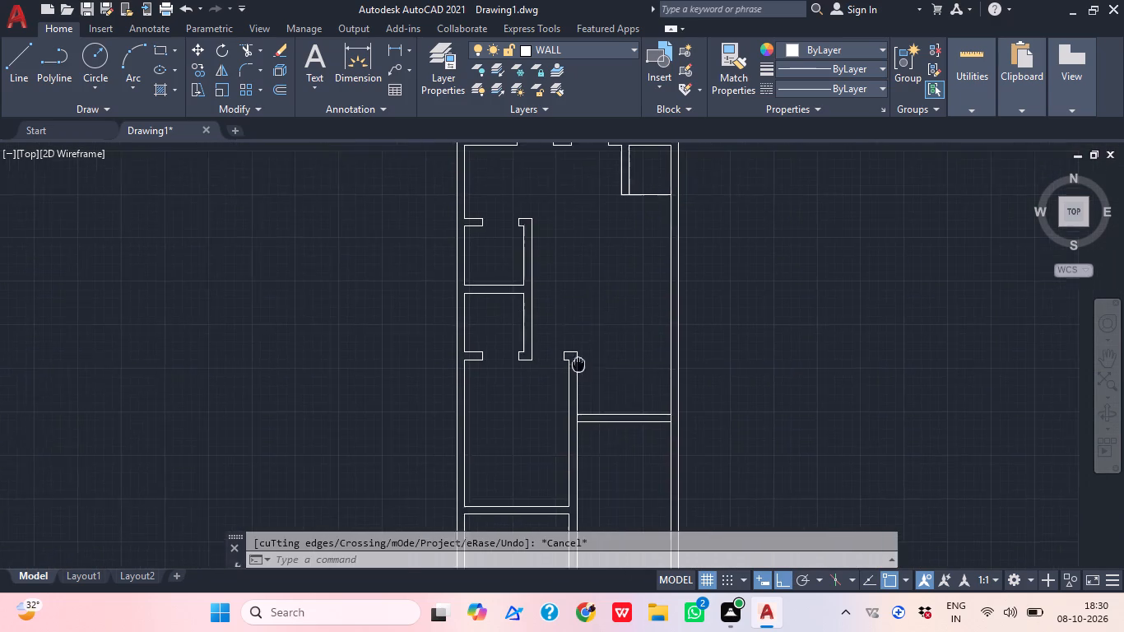
middle_click_drag(578, 365, 560, 363)
scroll(631, 425, "up", 1)
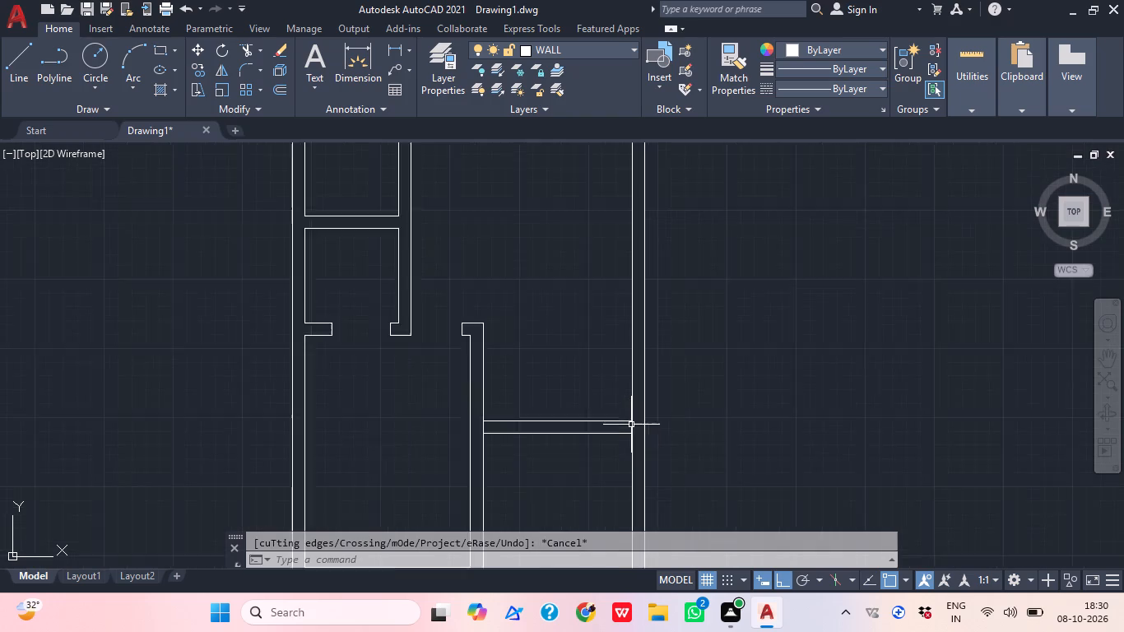
scroll(631, 425, "up", 1)
middle_click_drag(568, 444, 699, 341)
type("L")
key("space")
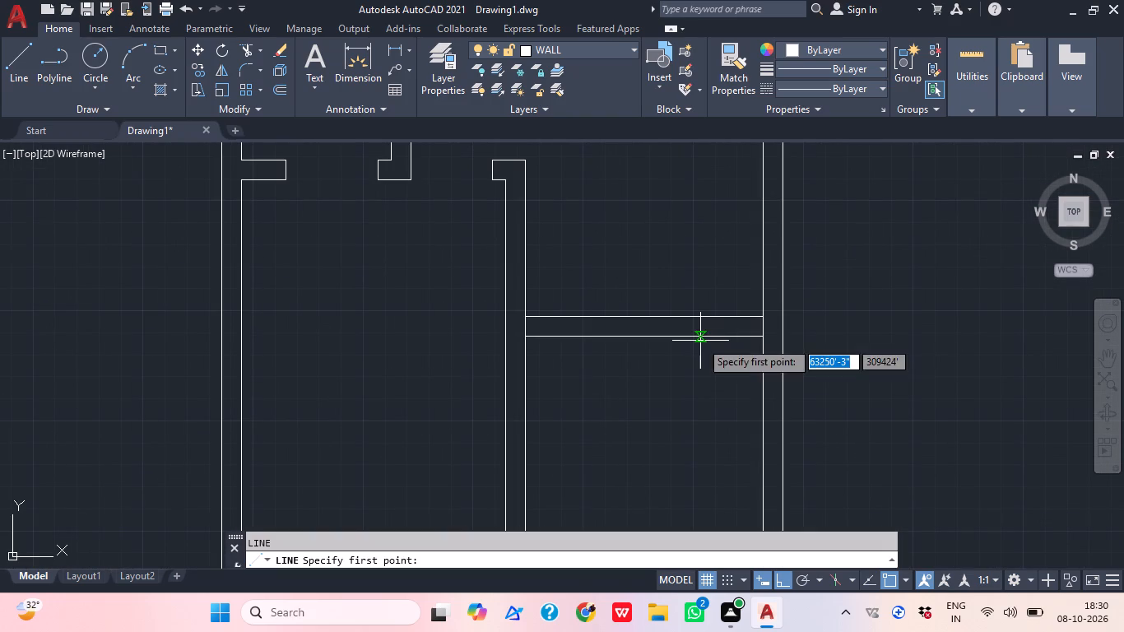
type("TK")
key("space")
scroll(488, 325, "up", 1)
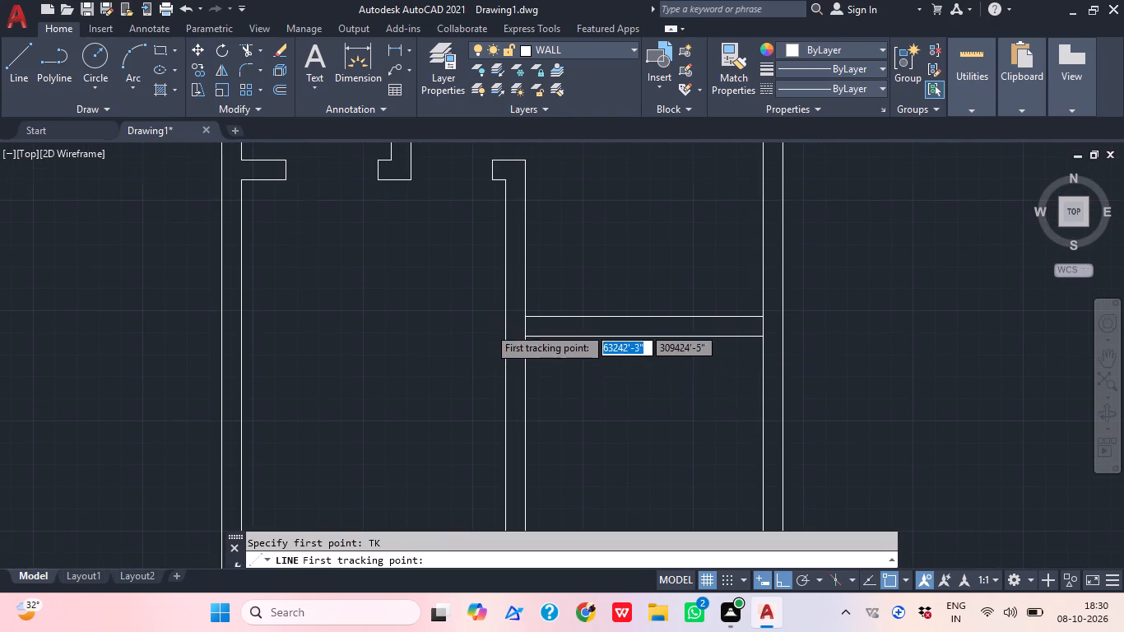
left_click(547, 310)
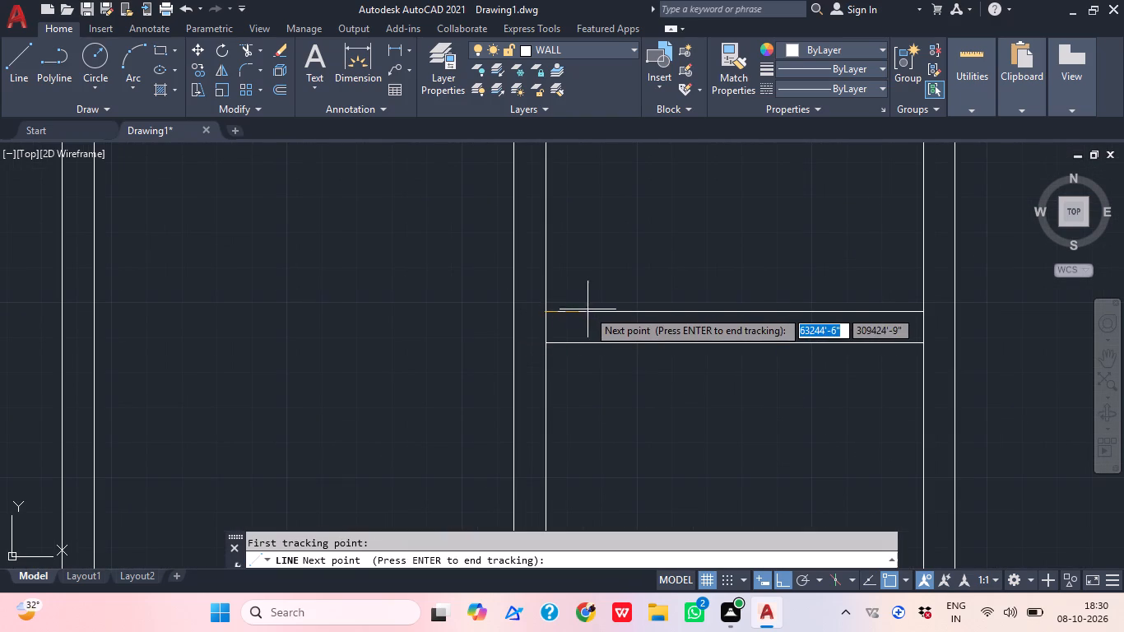
key("6")
key("shift+quotedbl")
key("Return")
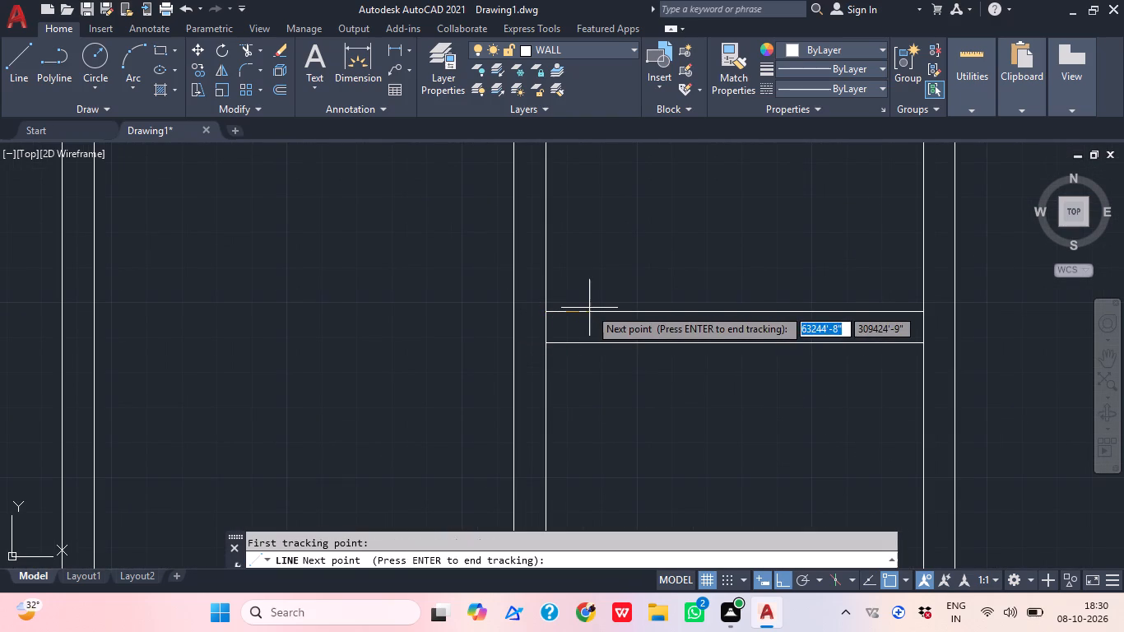
key("Return")
scroll(579, 299, "up", 1)
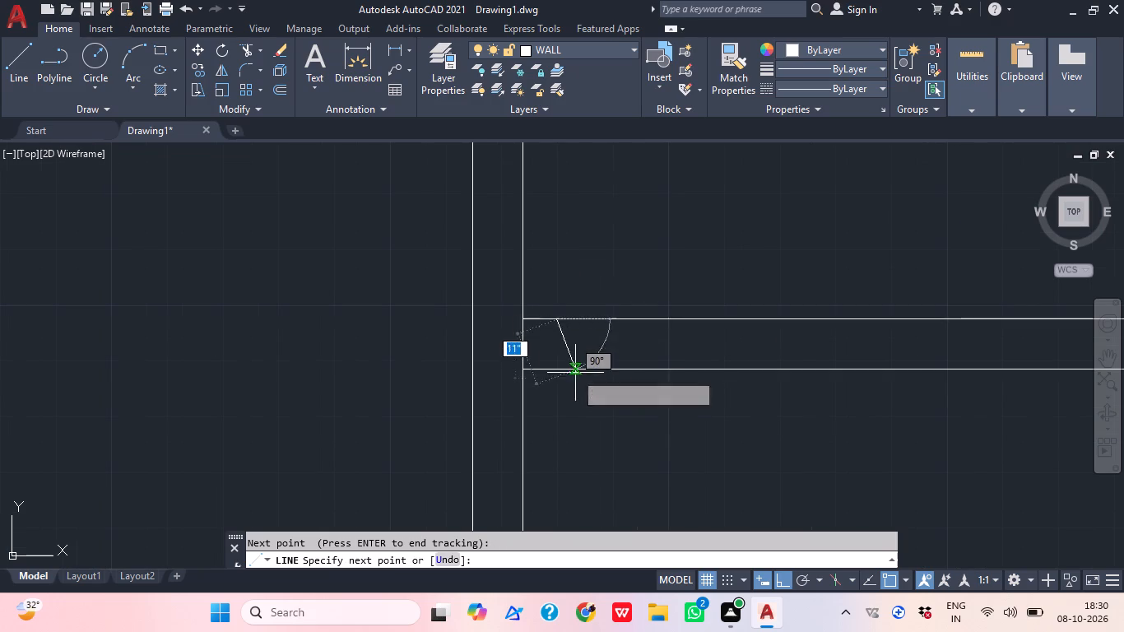
left_click(555, 369)
key("Escape")
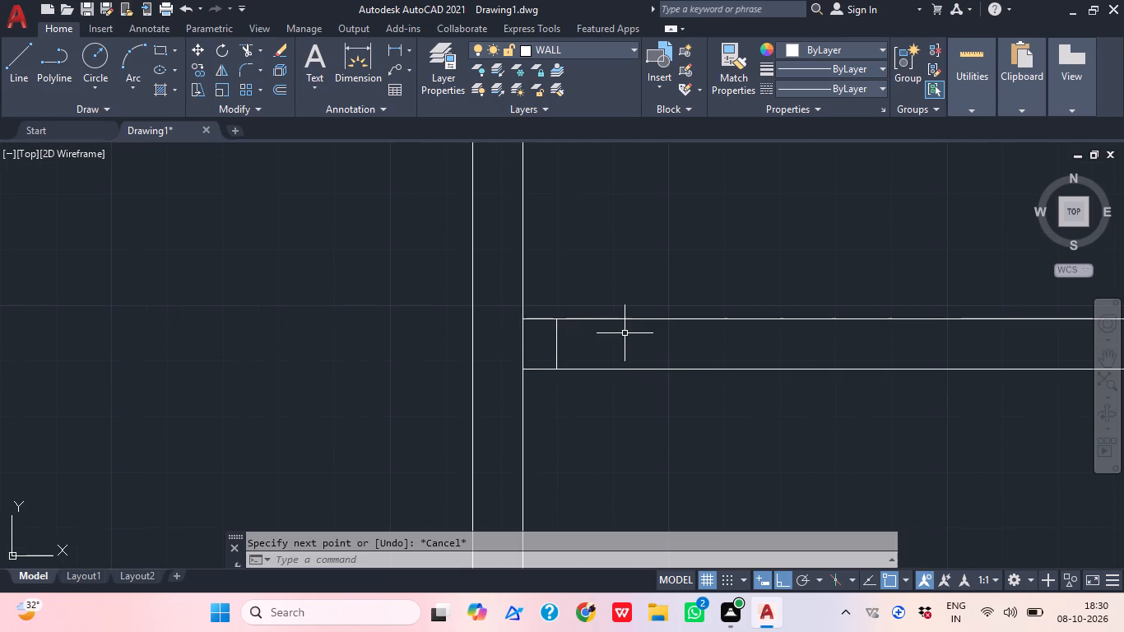
Offset this jamb line 3'6" to the right to mark the door opening's other side.
key("o")
key("space")
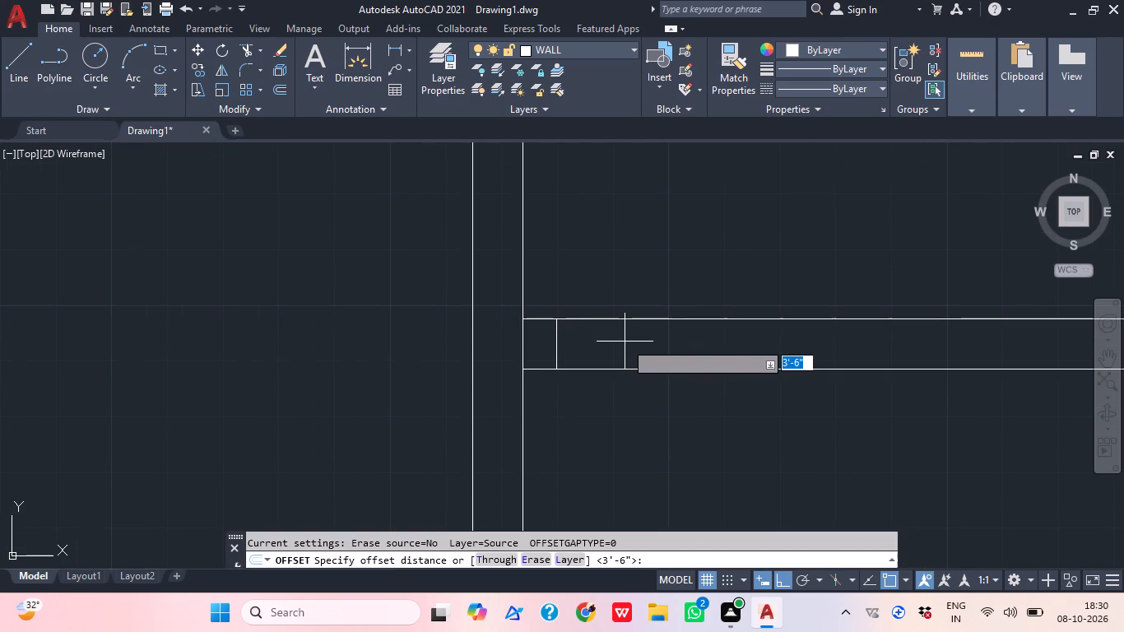
type("3'6\"")
key("Return")
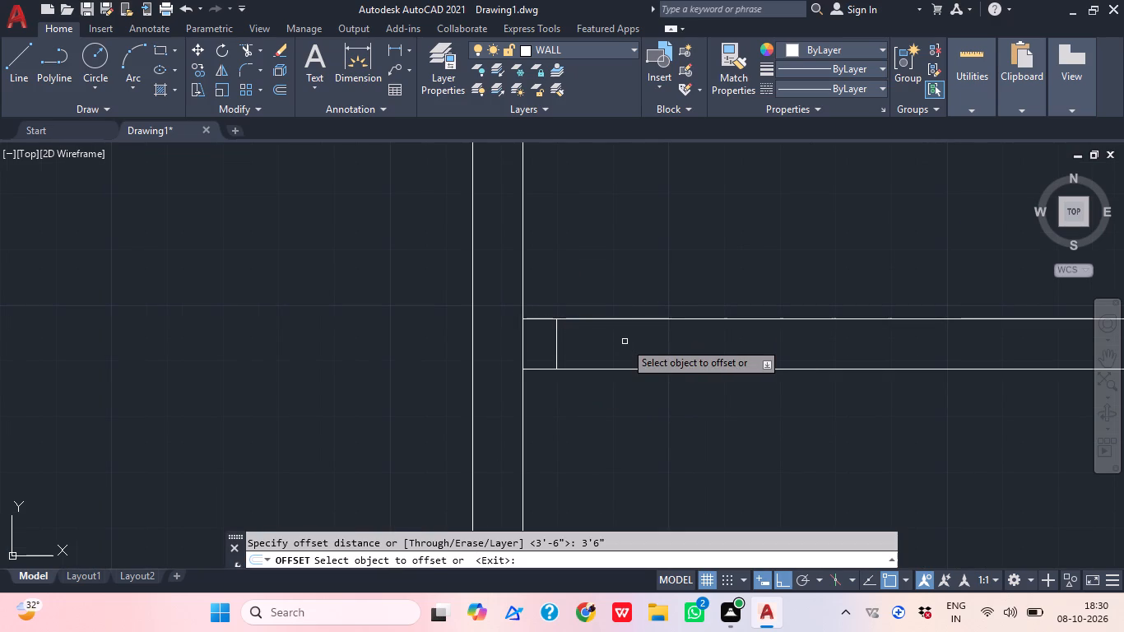
left_click(555, 355)
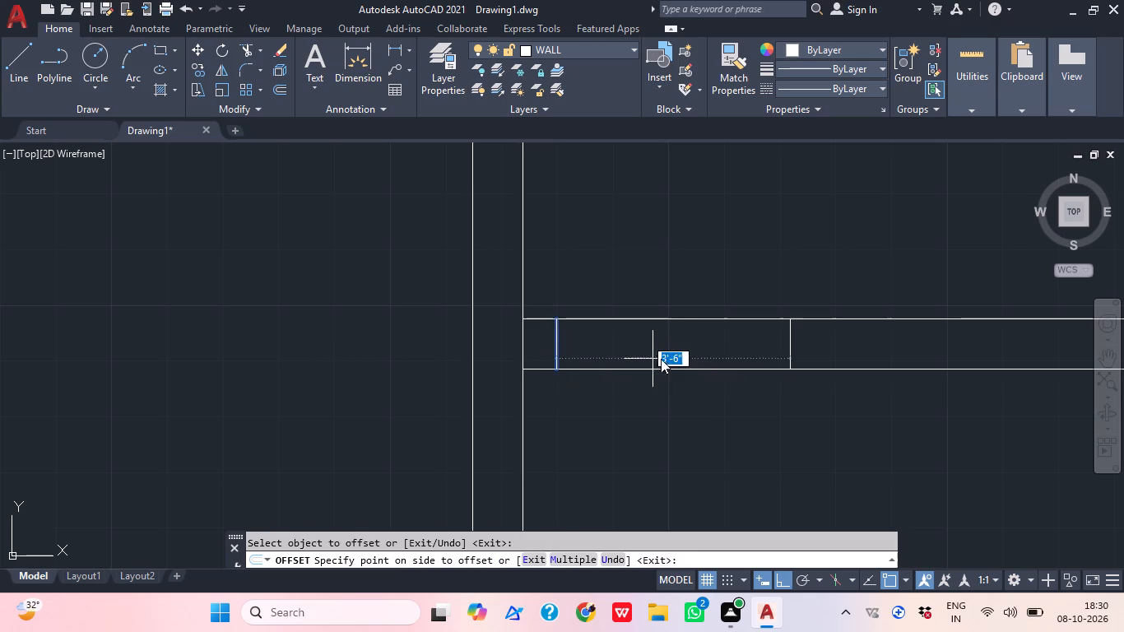
left_click(720, 353)
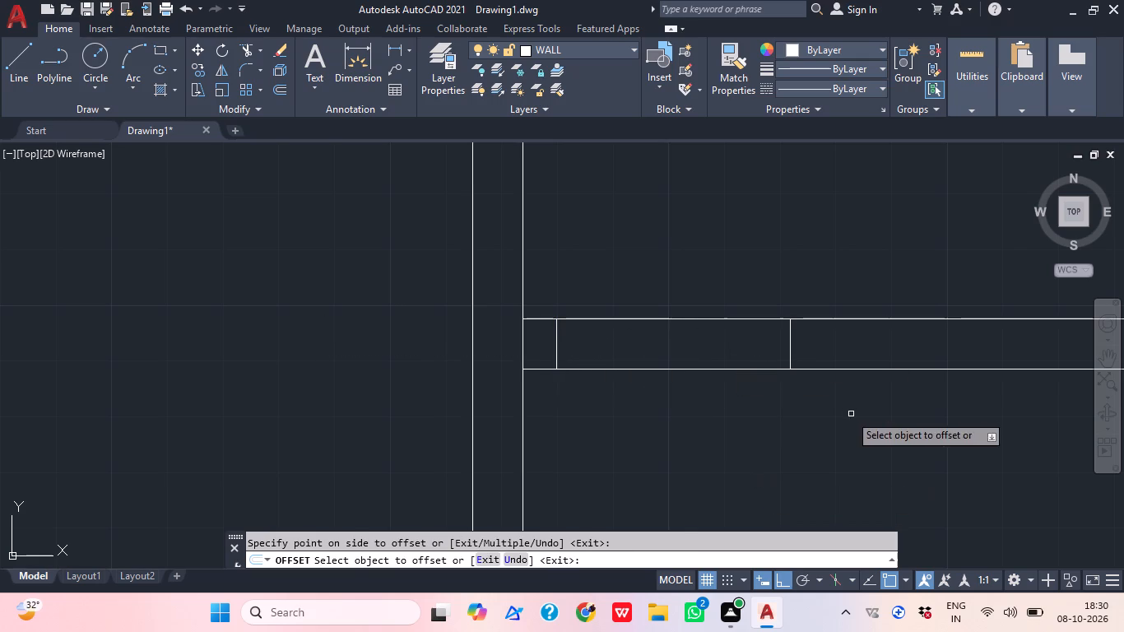
key("space")
Trim both wall lines between the two jambs to open the doorway in the right-side horizontal wall.
type("TR")
key("space")
left_click(725, 437)
left_click(693, 282)
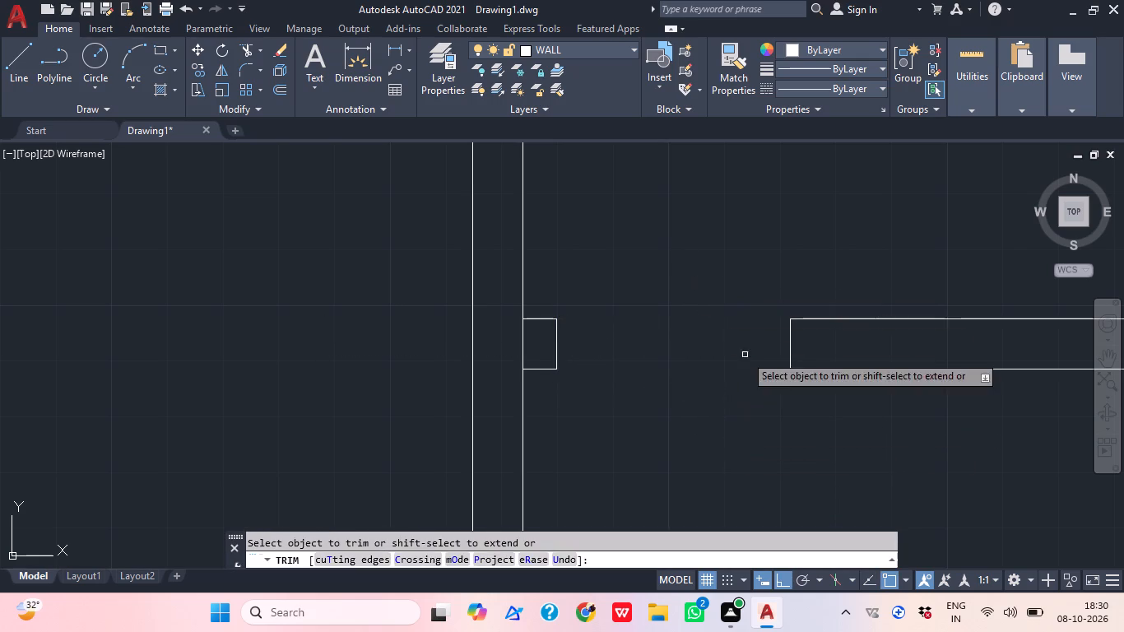
key("Escape")
Trim the overlapping wall lines along the bottom outer wall at both corners and at the interior wall junction.
scroll(745, 355, "down", 4)
middle_click_drag(824, 384, 778, 324)
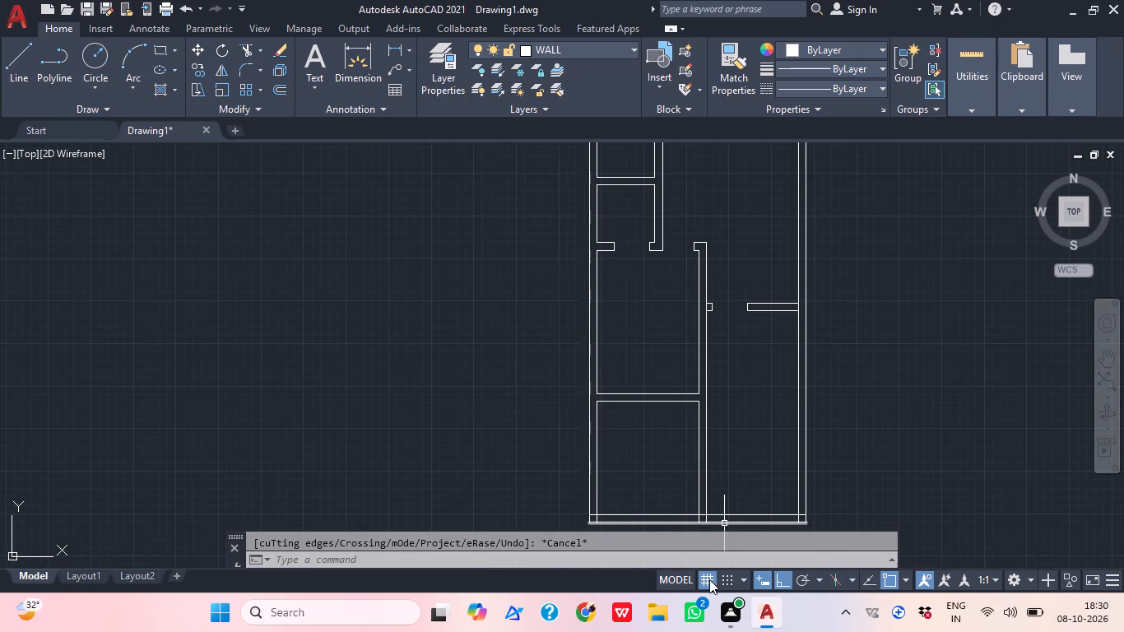
middle_click_drag(709, 579, 702, 471)
middle_click_drag(718, 393, 737, 360)
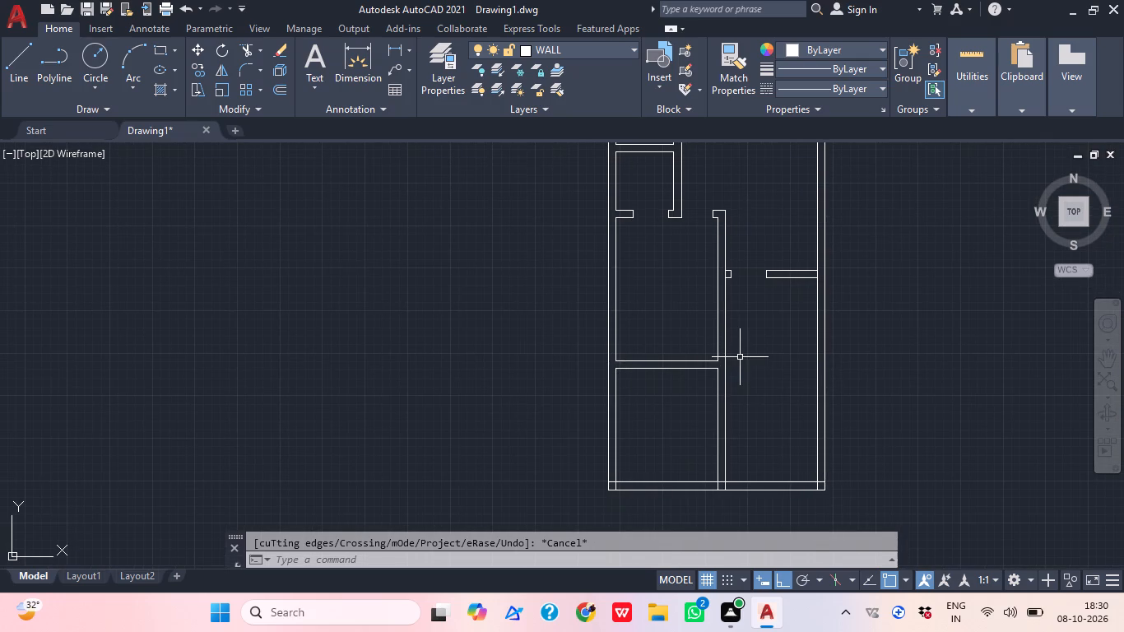
middle_click_drag(737, 454, 577, 416)
scroll(577, 416, "down", 1)
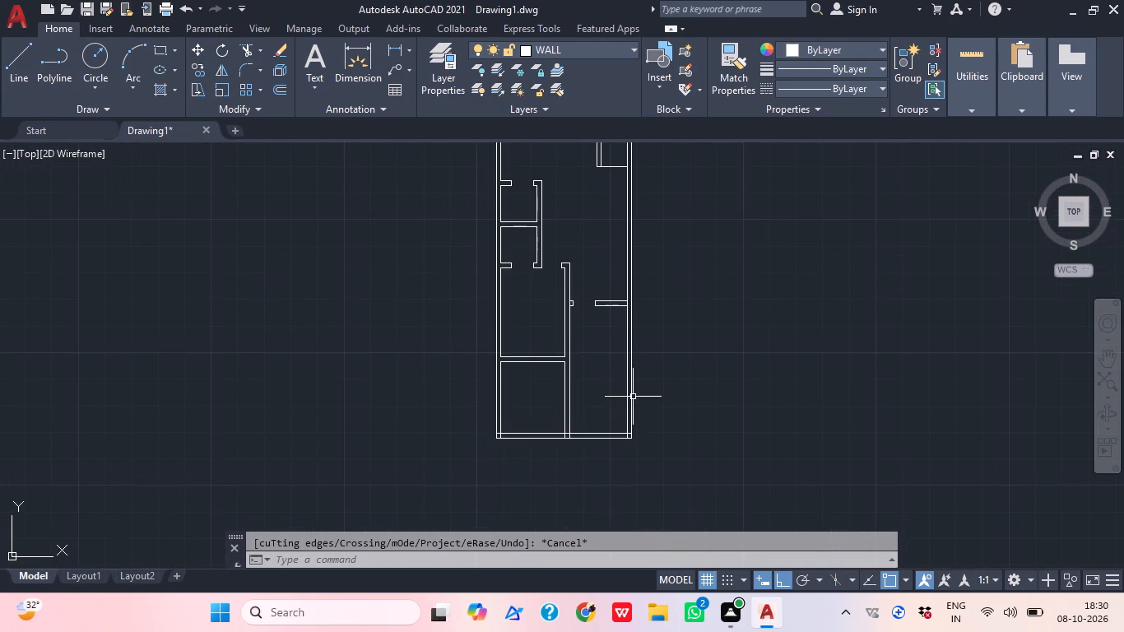
scroll(560, 486, "up", 1)
type("TR")
key("space")
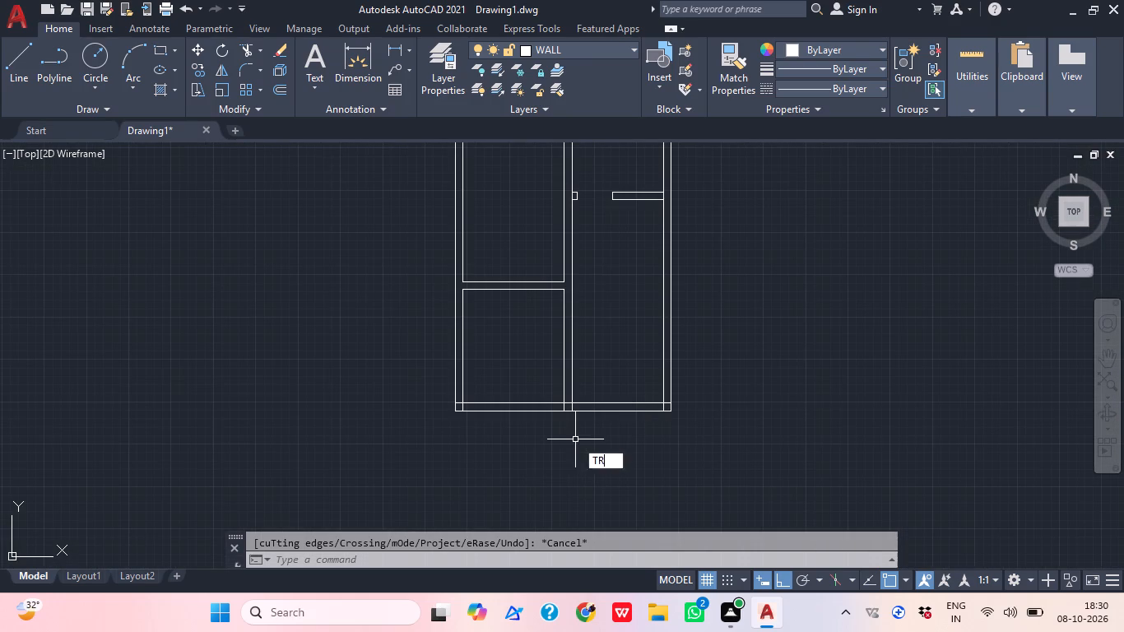
scroll(532, 423, "up", 3)
left_click(223, 332)
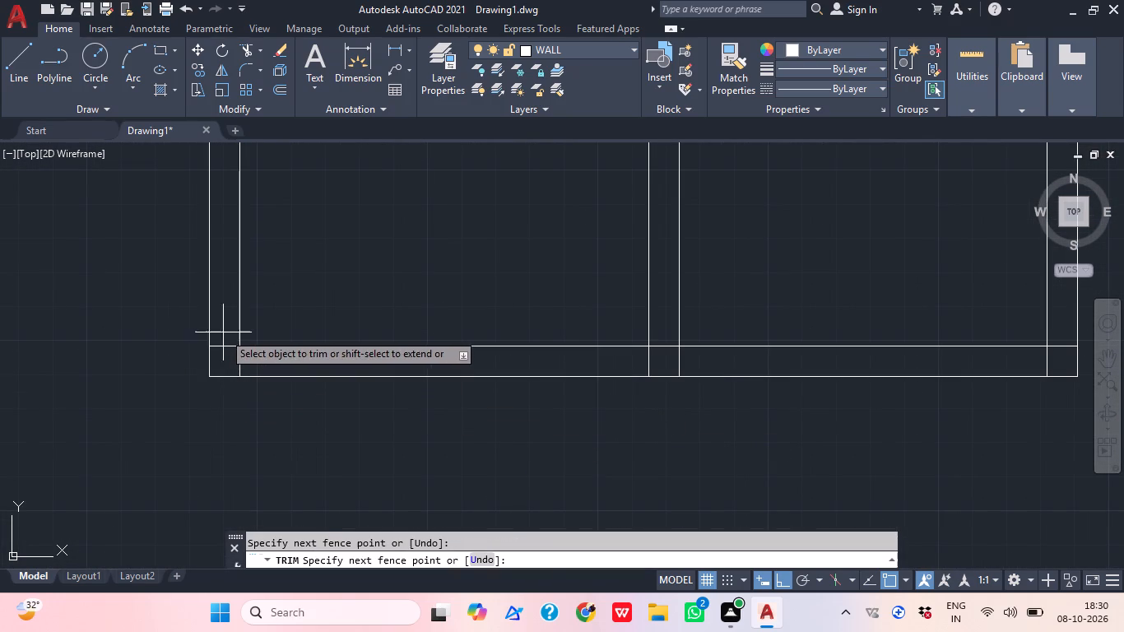
left_click(248, 367)
left_click(598, 361)
left_click(708, 370)
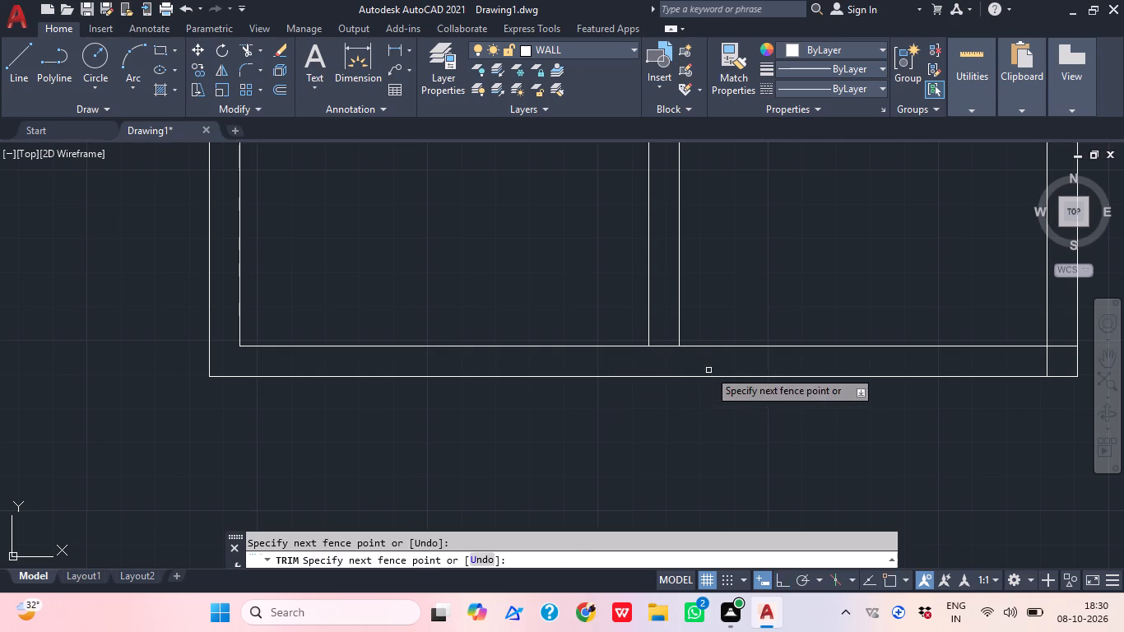
left_click(666, 355)
left_click(667, 341)
middle_click_drag(718, 355, 445, 360)
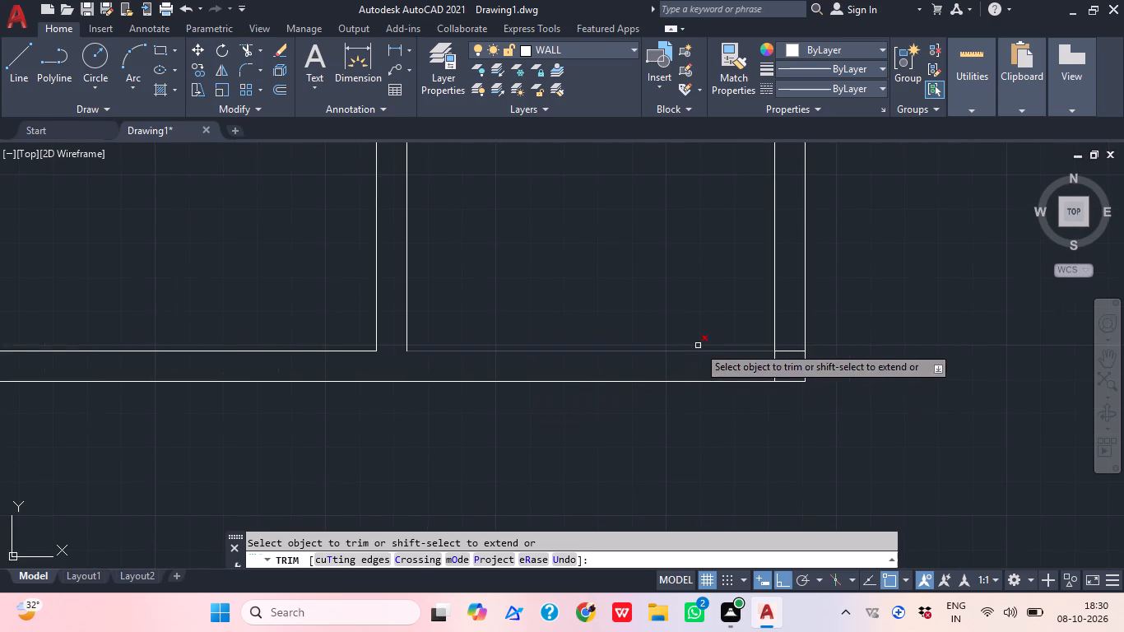
left_click(793, 374)
left_click(760, 379)
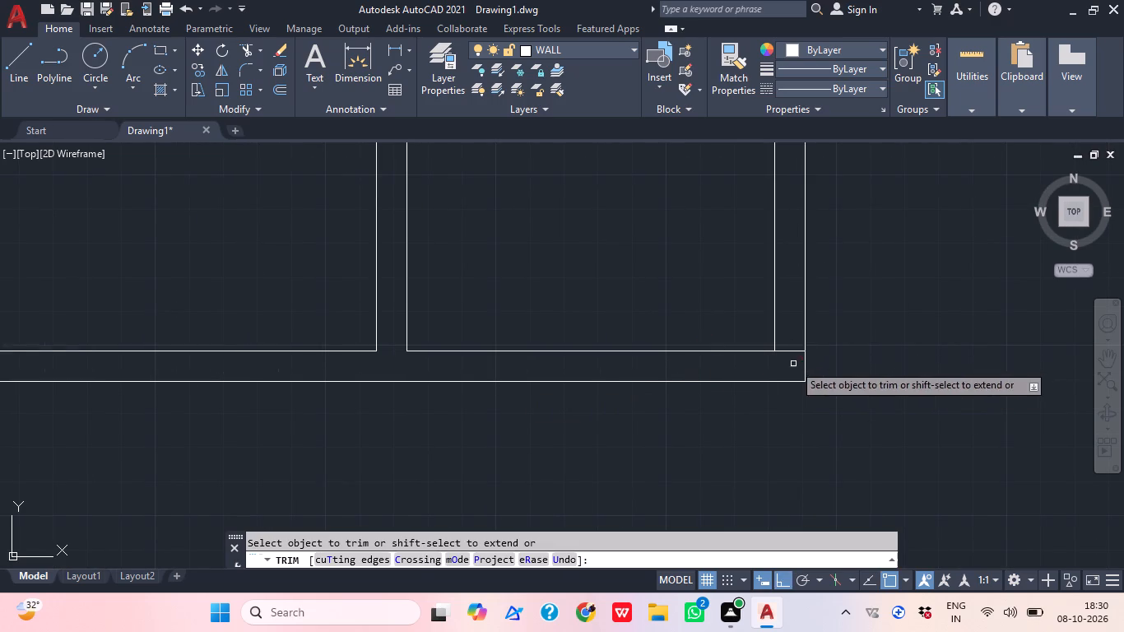
left_click(793, 364)
left_click(801, 323)
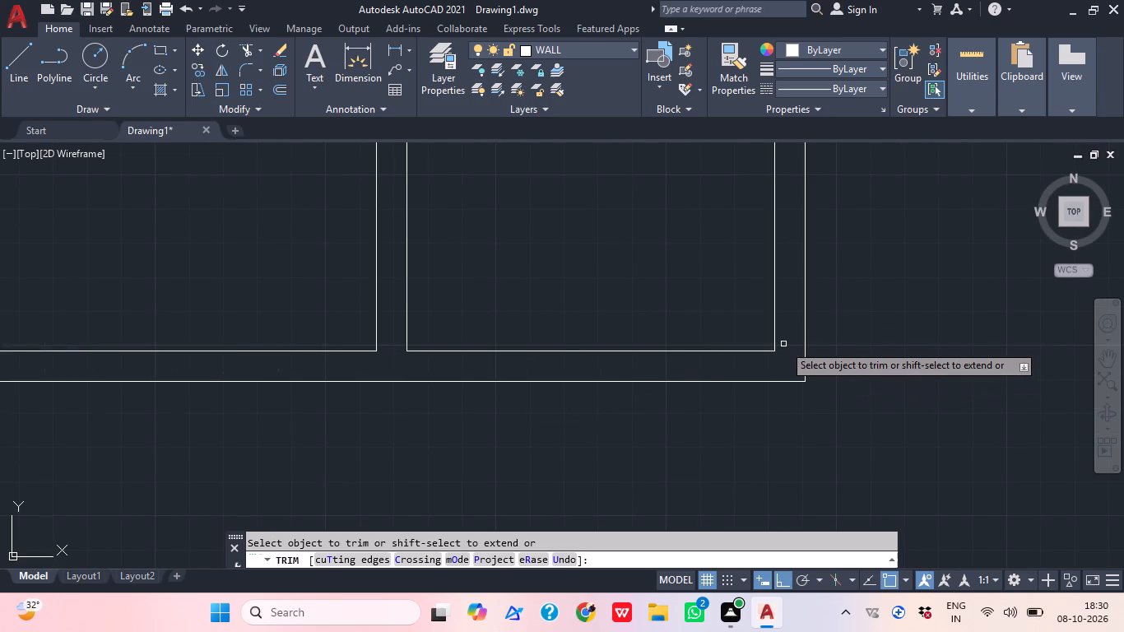
key("Escape")
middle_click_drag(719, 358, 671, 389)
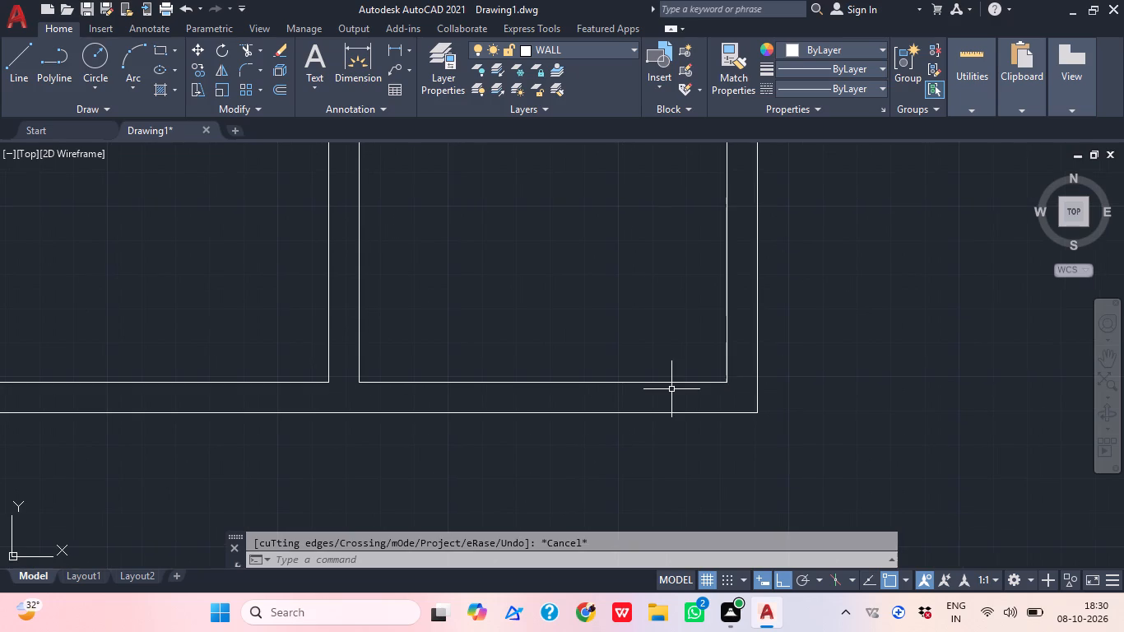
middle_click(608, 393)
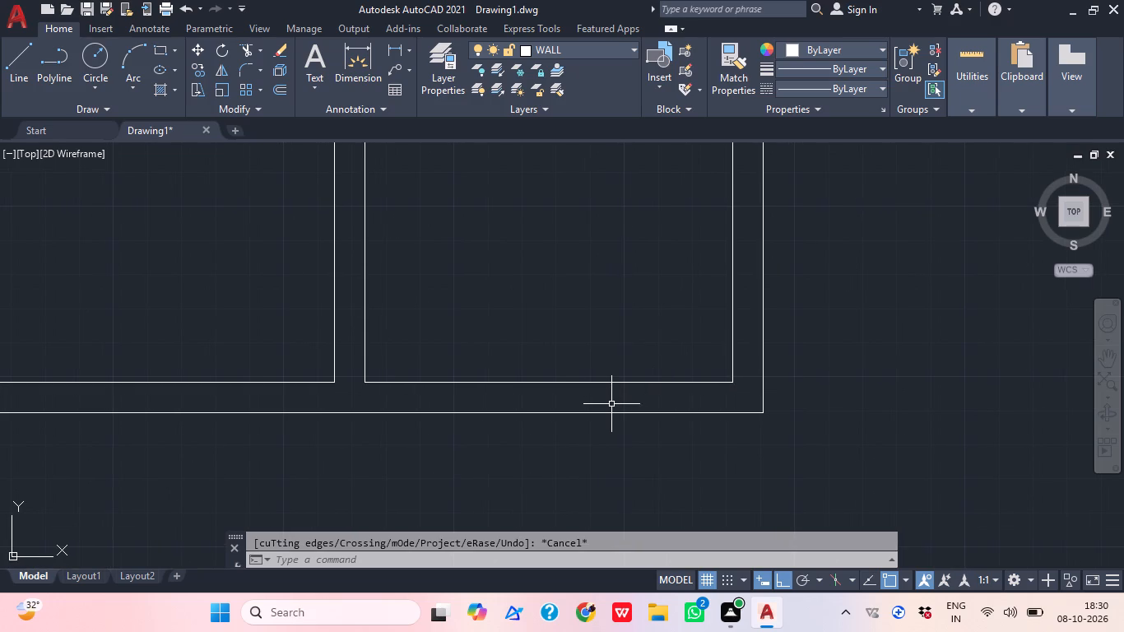
Draw a jamb line across the bottom outer wall, 1' left of the lower-right room's inner corner.
type("L")
key("space")
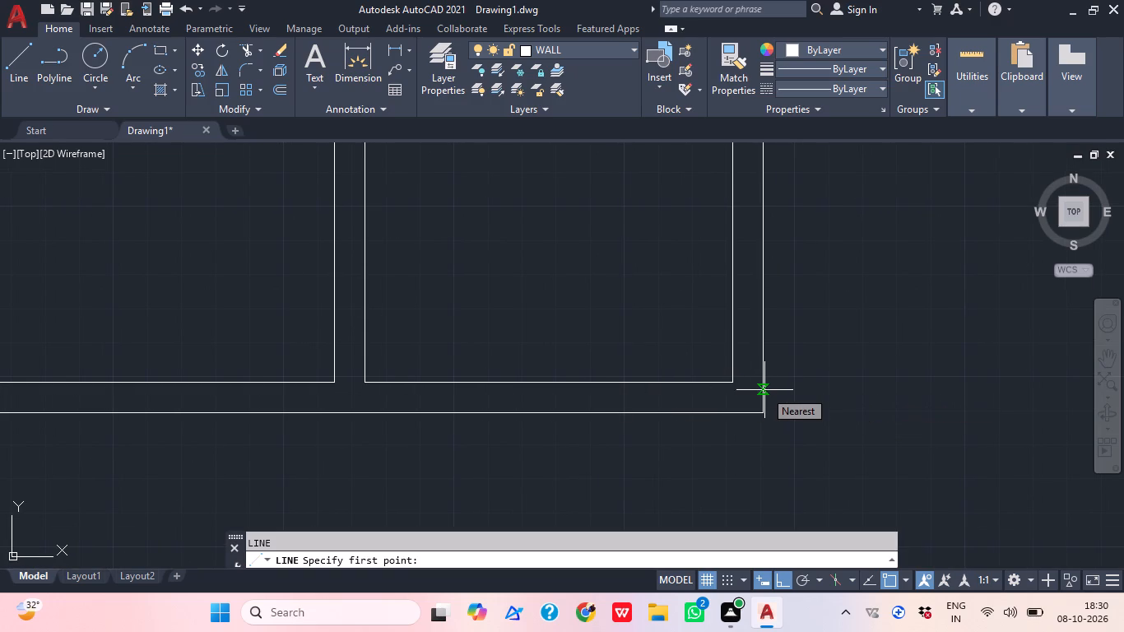
type("TK")
key("space")
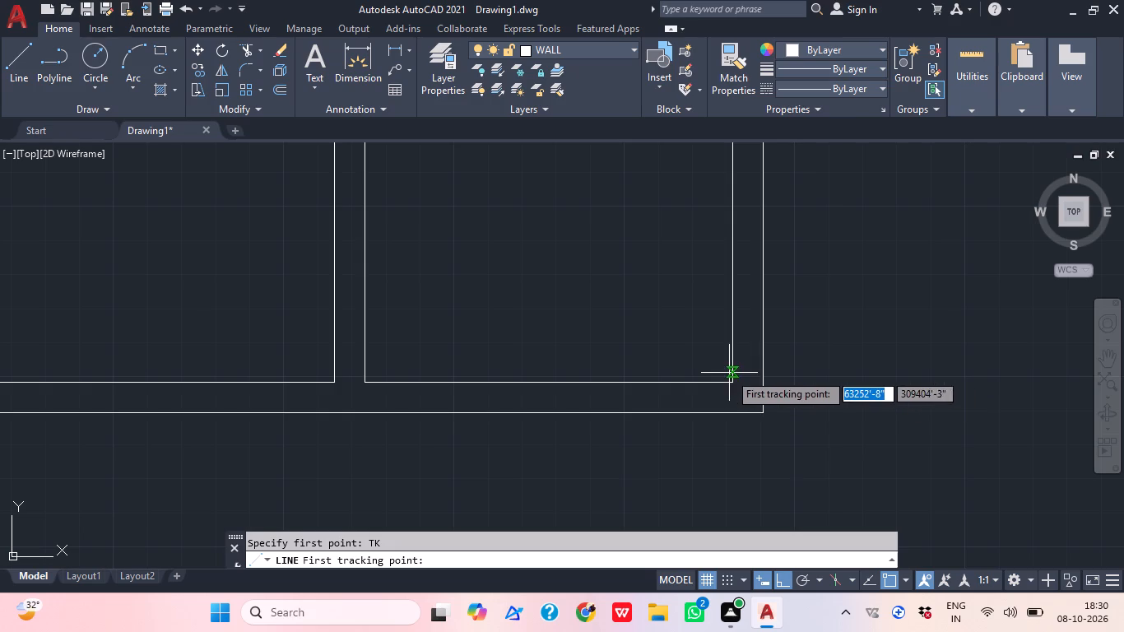
left_click(732, 379)
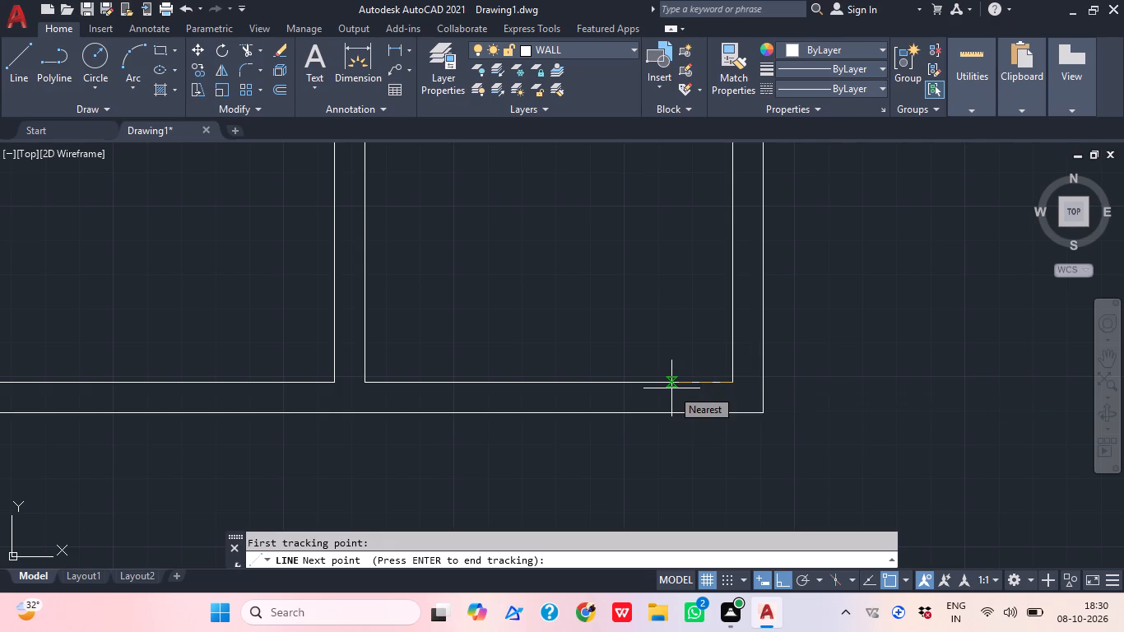
type("1'")
key("Return")
key("Return")
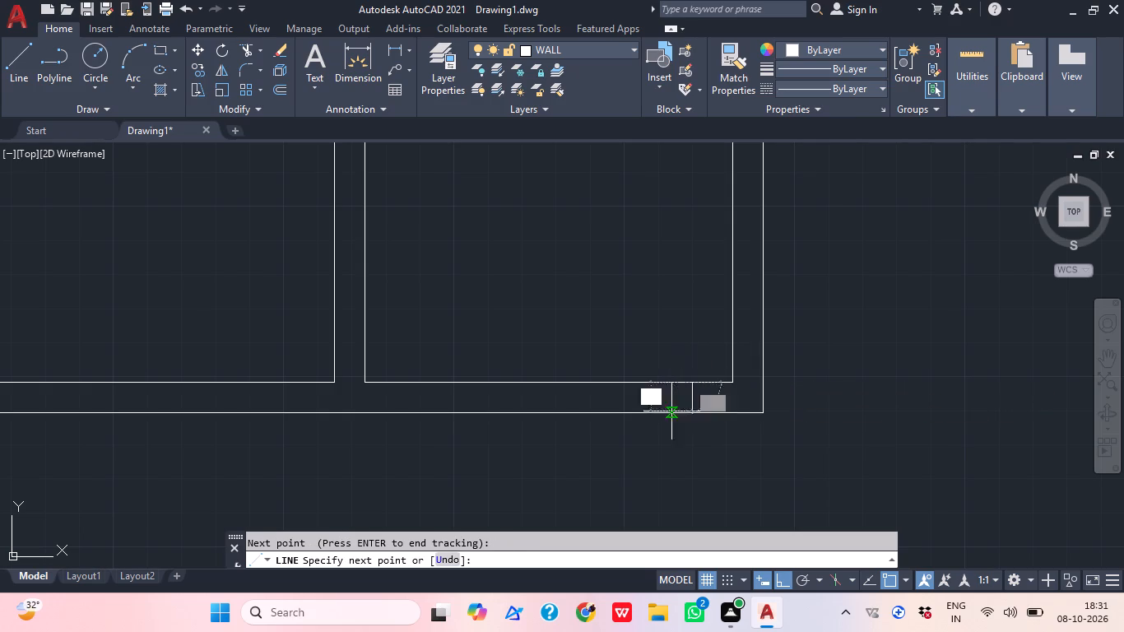
left_click(693, 411)
key("Escape")
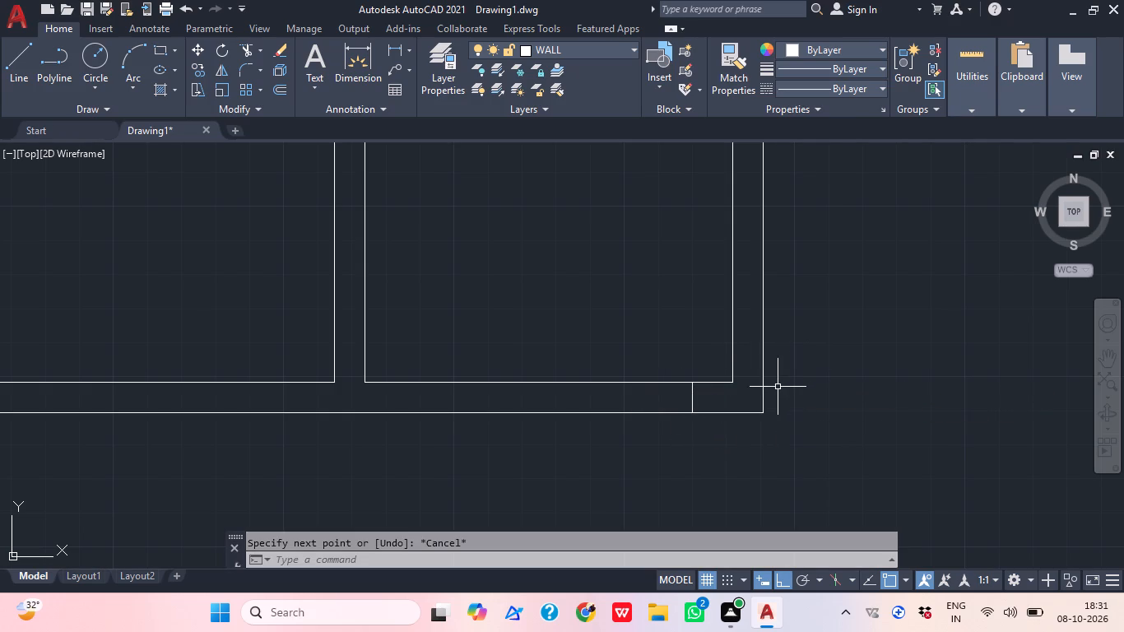
Offset this jamb line 7' to the left to mark the other side of the bottom wall opening.
middle_click(862, 418)
key("o")
key("space")
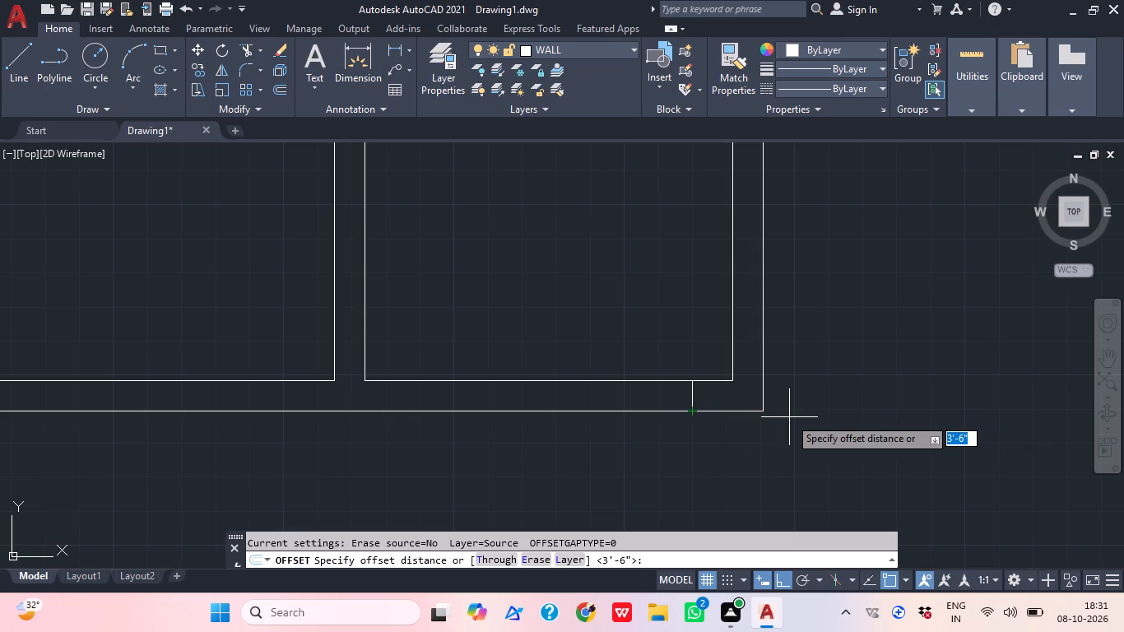
type("7'")
key("Return")
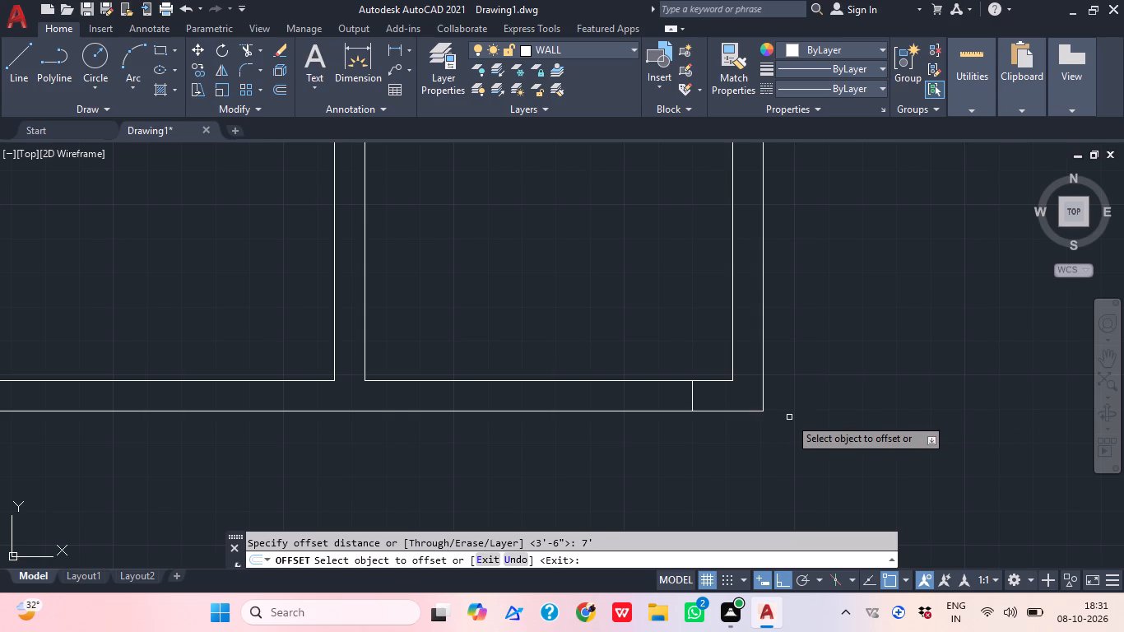
left_click(694, 397)
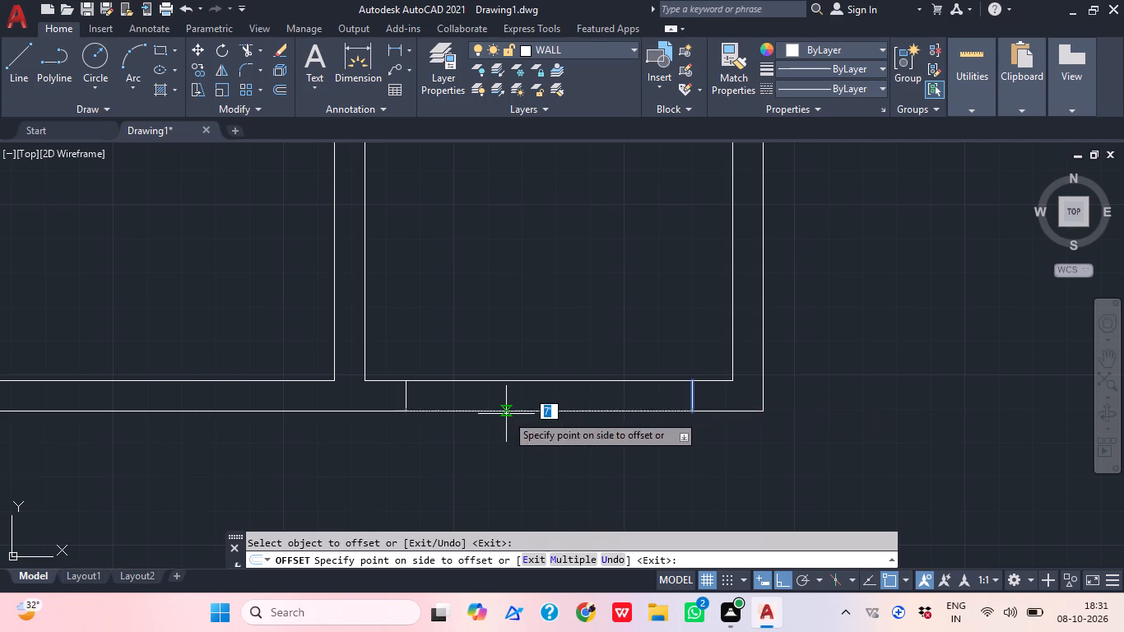
left_click(504, 414)
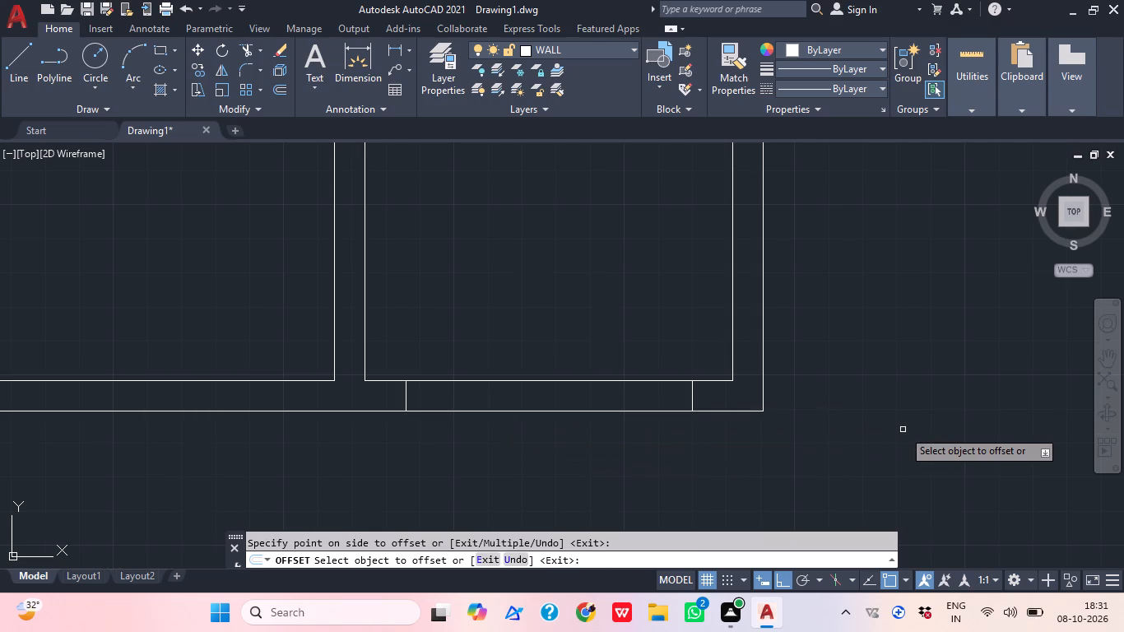
key("Escape")
Trim both bottom wall lines between the two jambs to clear the 7' opening.
type("TR")
key("space")
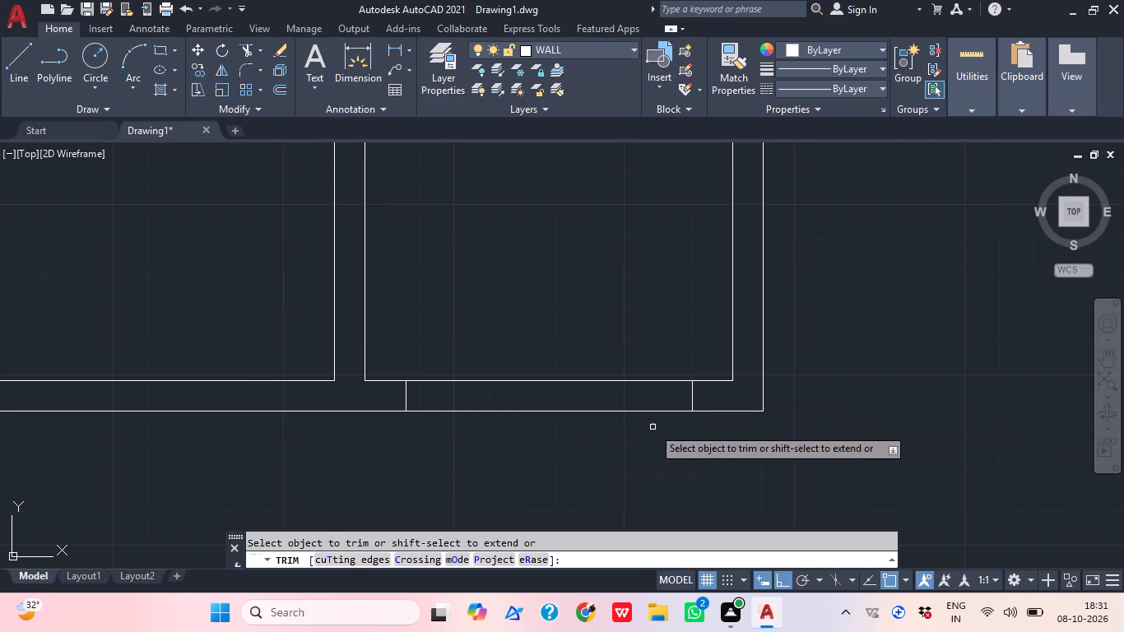
left_click(653, 427)
left_click(597, 288)
key("Escape")
Make DOOR the current layer and insert the Door - Metric block in the empty space left of the plan.
scroll(711, 295, "down", 1)
middle_click_drag(884, 304, 899, 422)
scroll(889, 340, "down", 2)
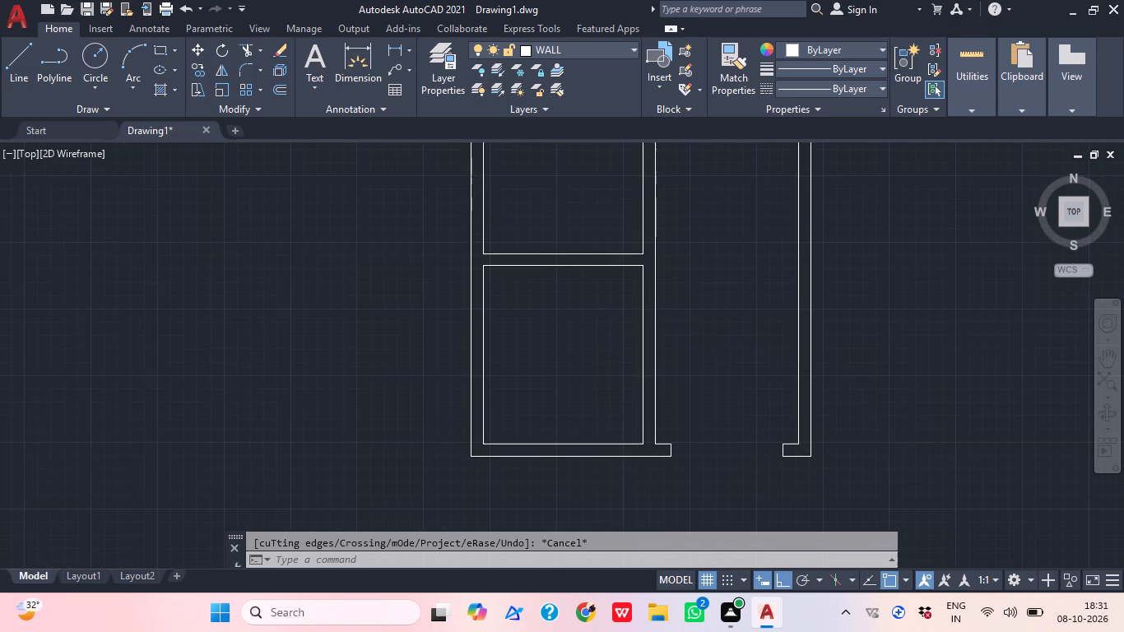
middle_click_drag(864, 346, 760, 468)
scroll(661, 388, "down", 1)
middle_click_drag(667, 369, 677, 337)
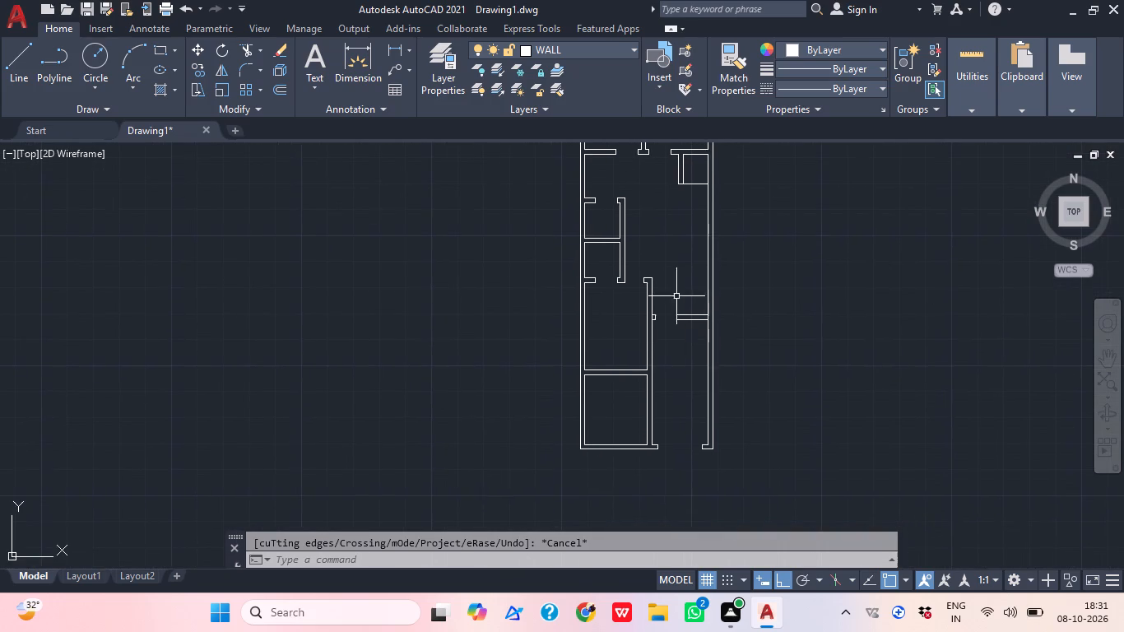
middle_click_drag(676, 296, 672, 324)
type("I")
key("space")
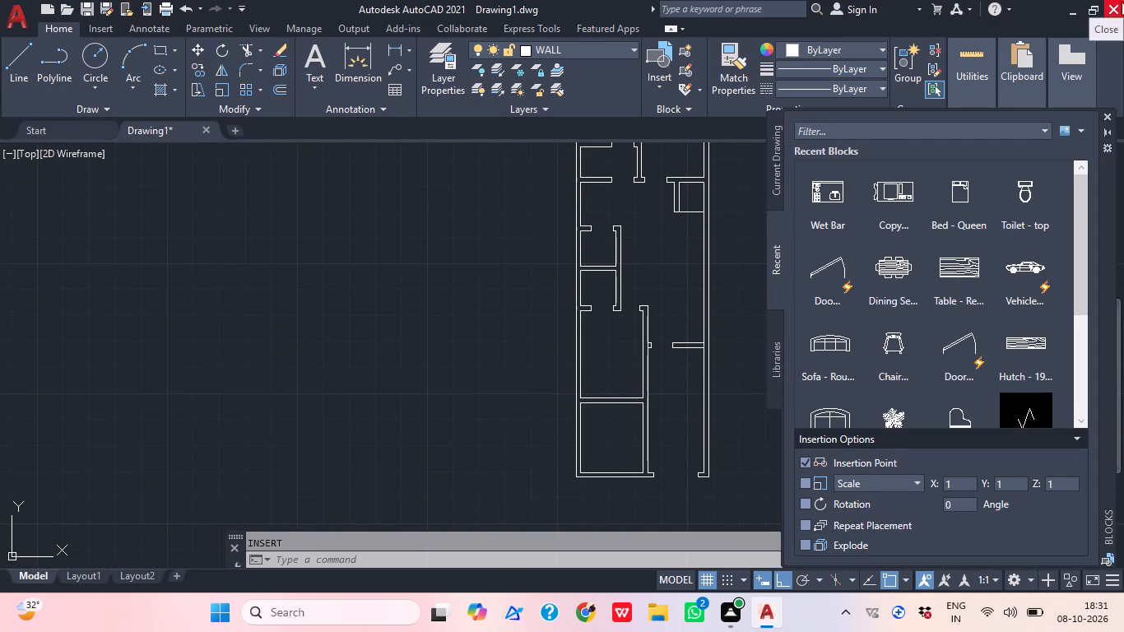
left_click(597, 54)
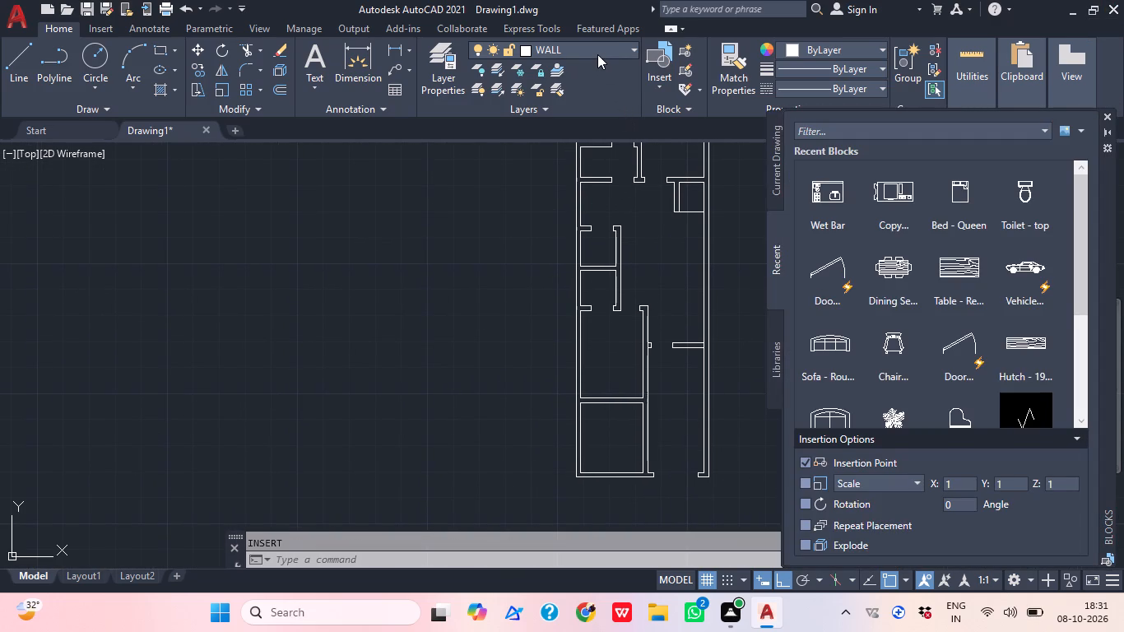
left_click(568, 94)
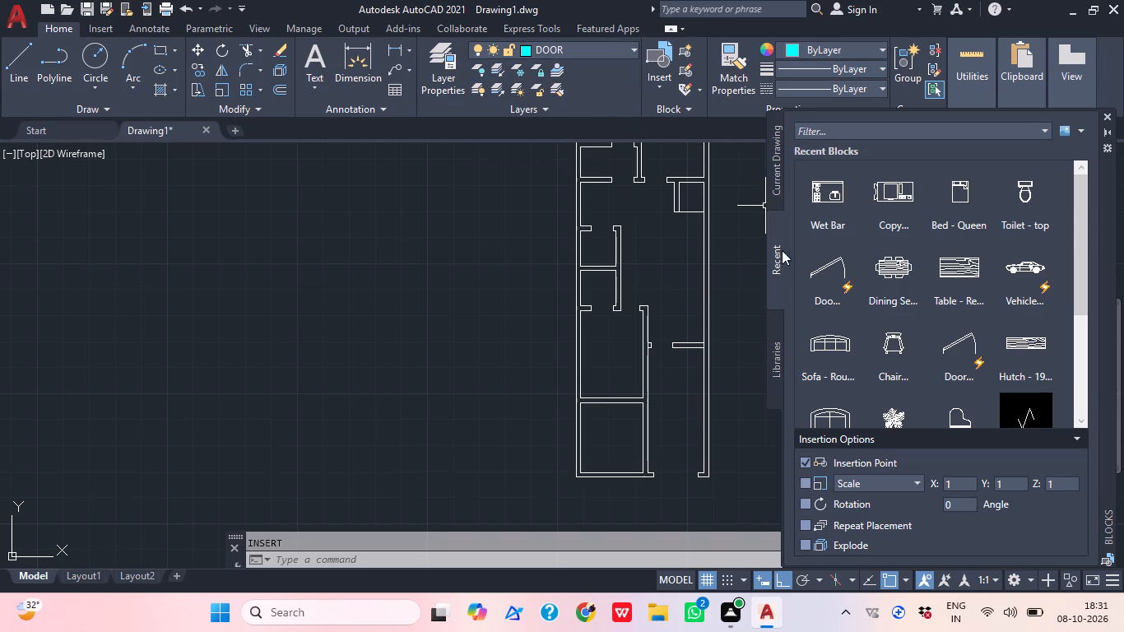
left_click_drag(820, 260, 502, 312)
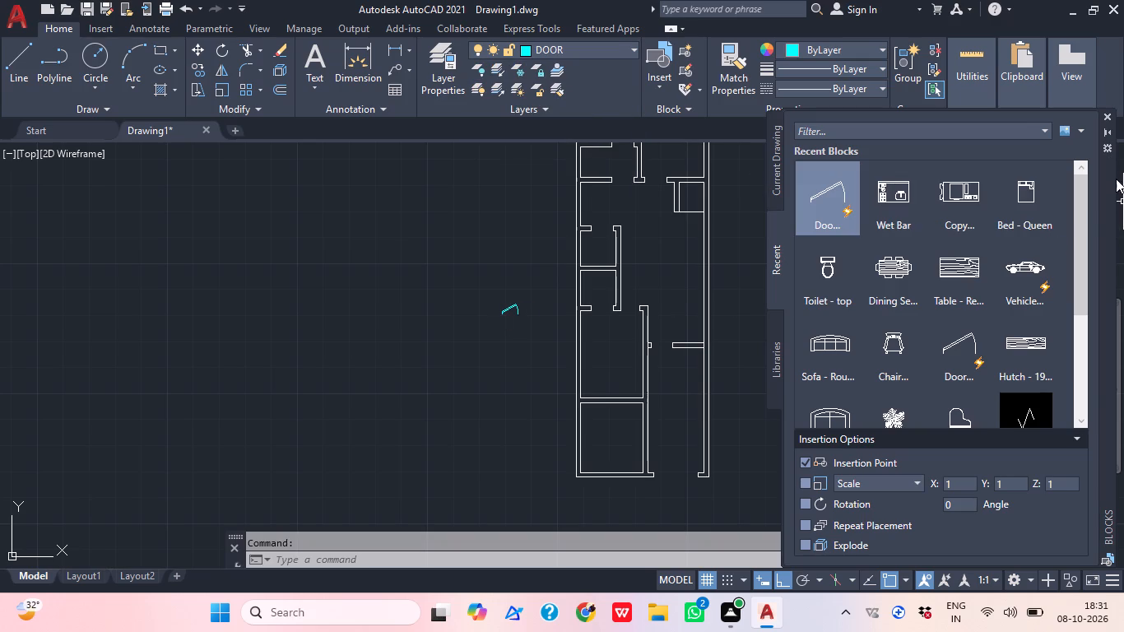
left_click(1112, 116)
Set the inserted door block's opening angle to Open 90º.
scroll(481, 346, "up", 2)
left_click(562, 258)
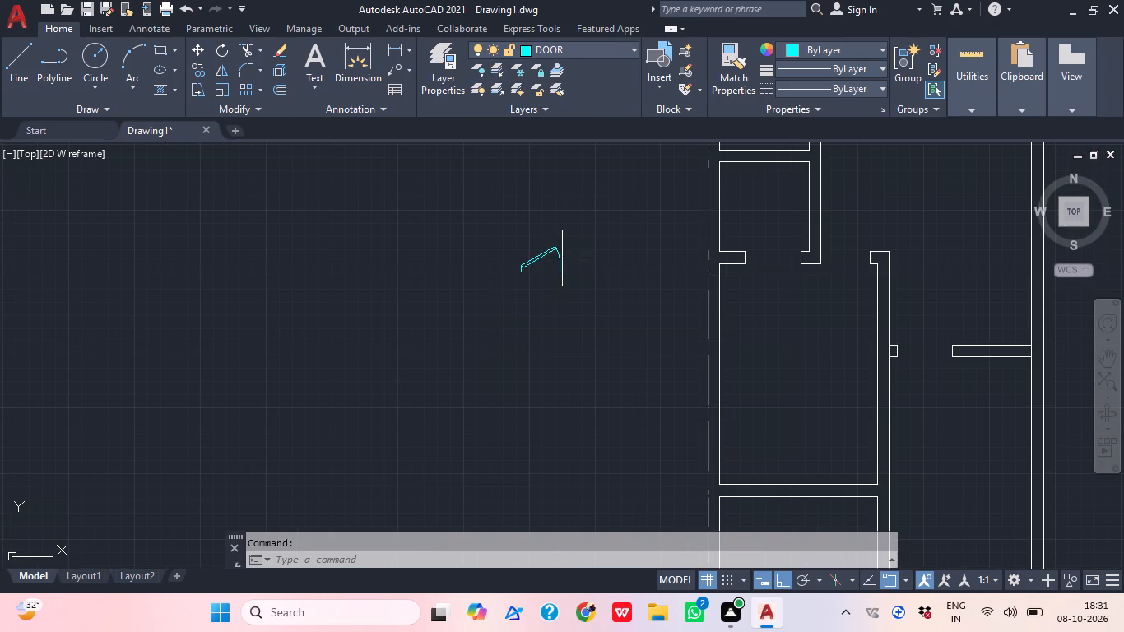
left_click(462, 270)
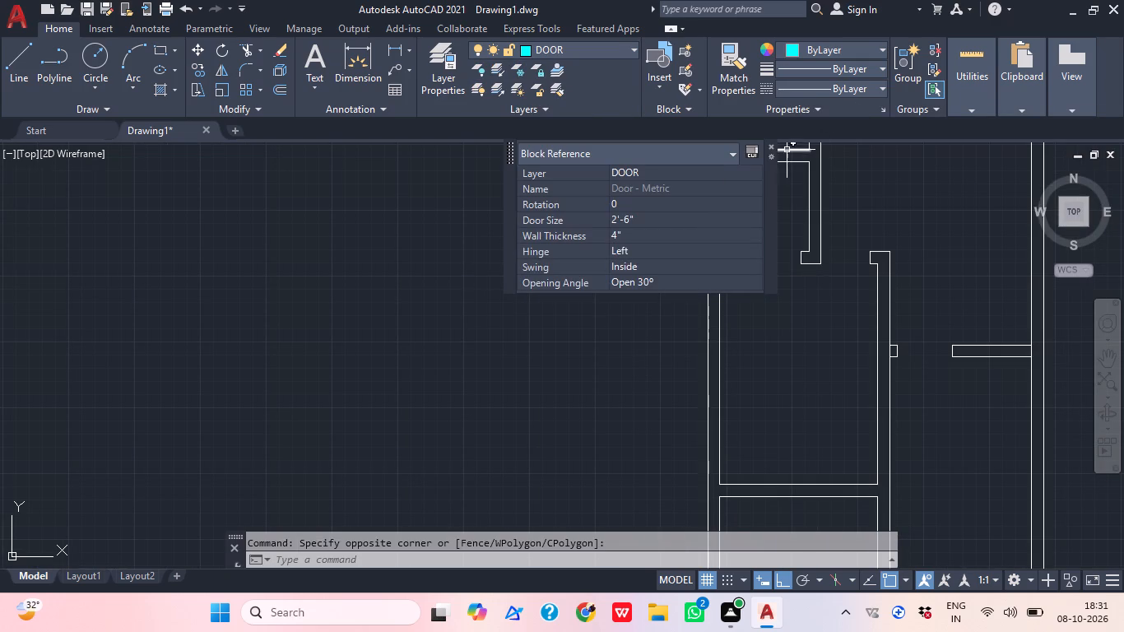
left_click(771, 144)
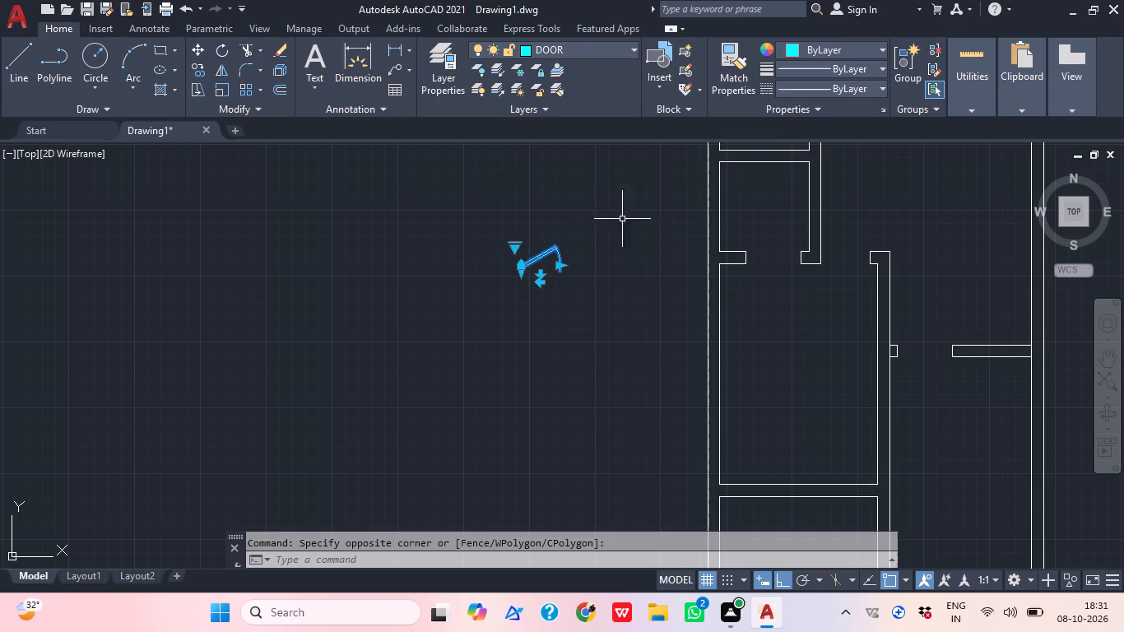
scroll(527, 239, "up", 2)
left_click(485, 261)
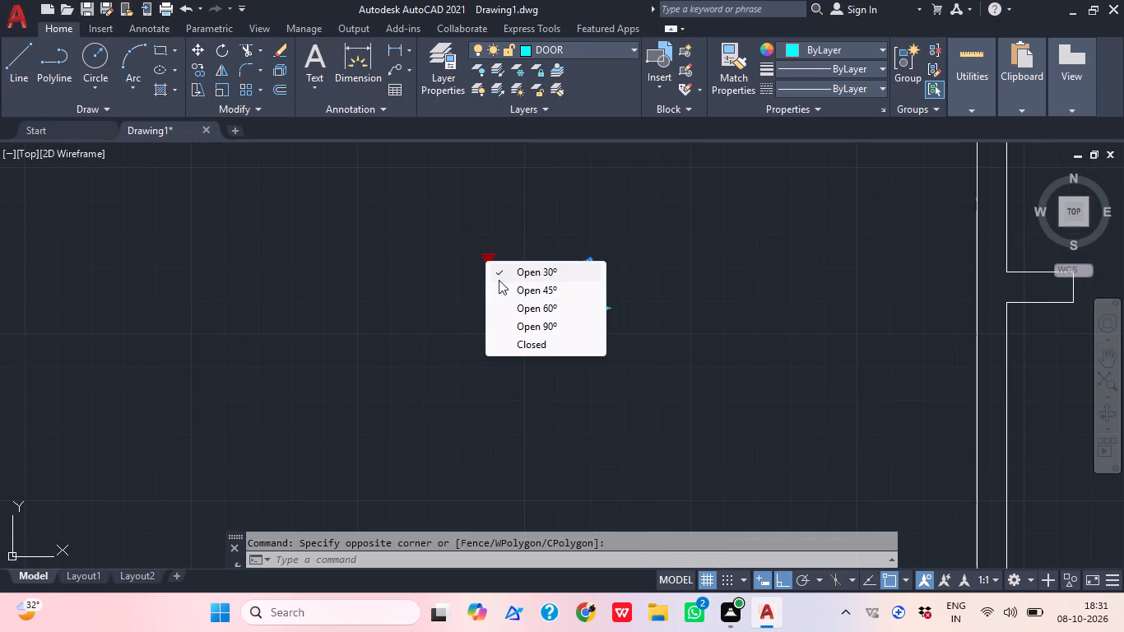
left_click(531, 320)
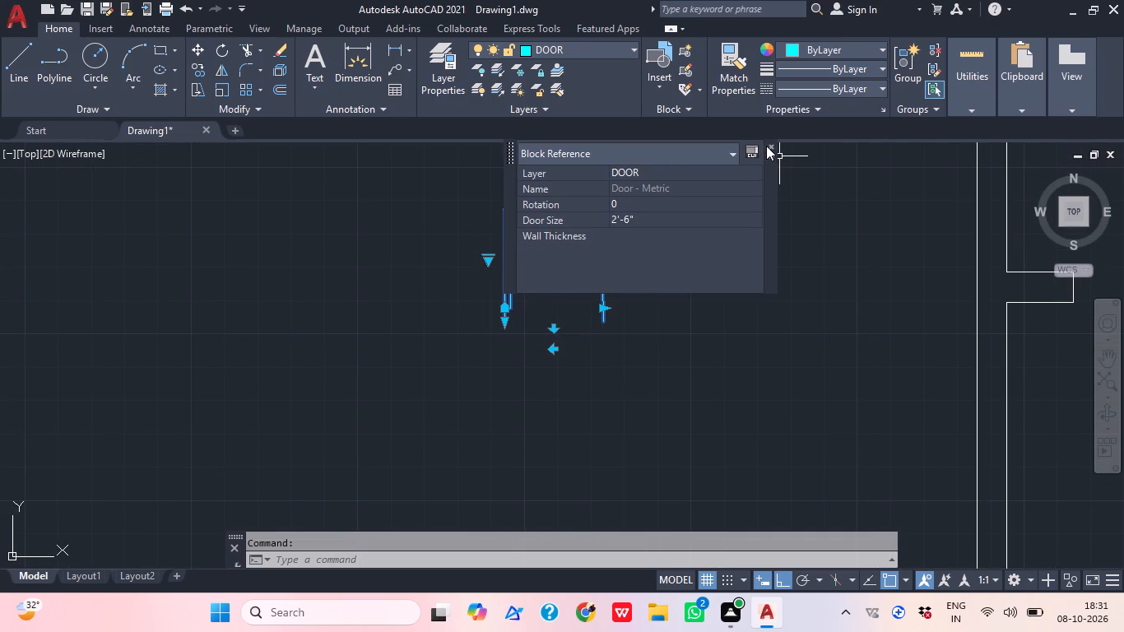
left_click(767, 144)
key("Escape")
Scale the door block from its lower-left end by reference, making its opening width 3'6".
left_click(643, 351)
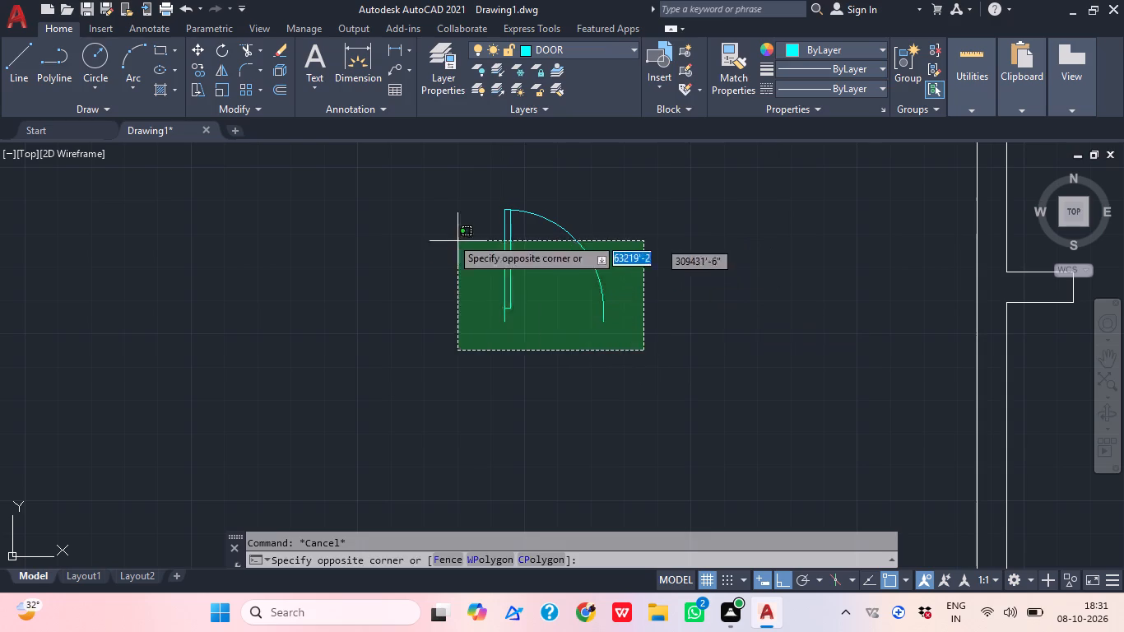
left_click(394, 228)
type("SC")
key("space")
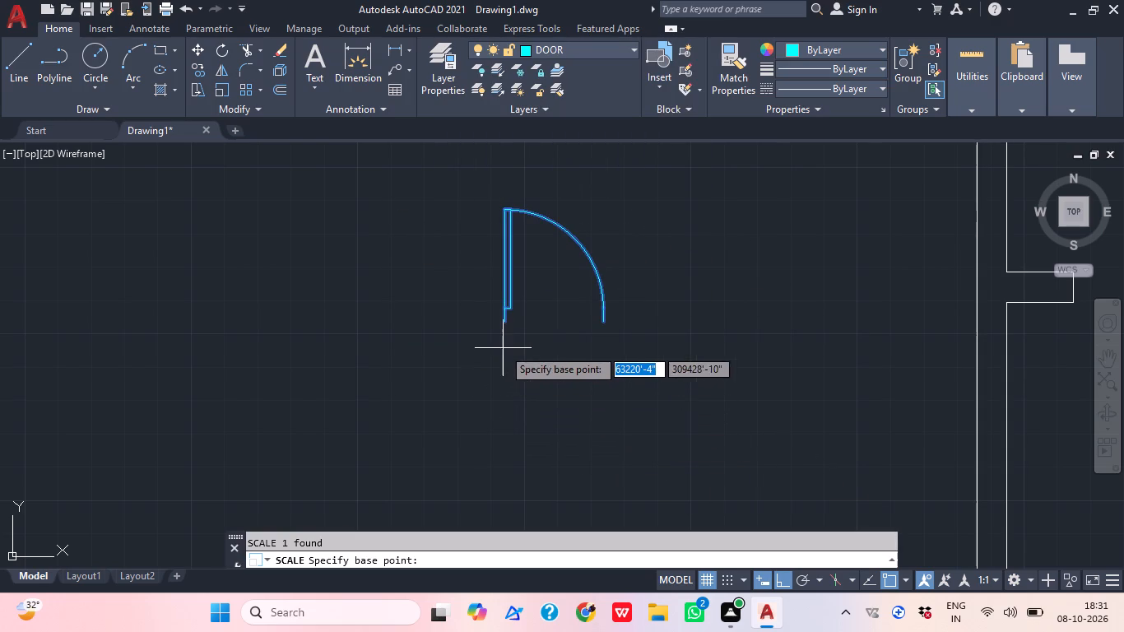
left_click(499, 323)
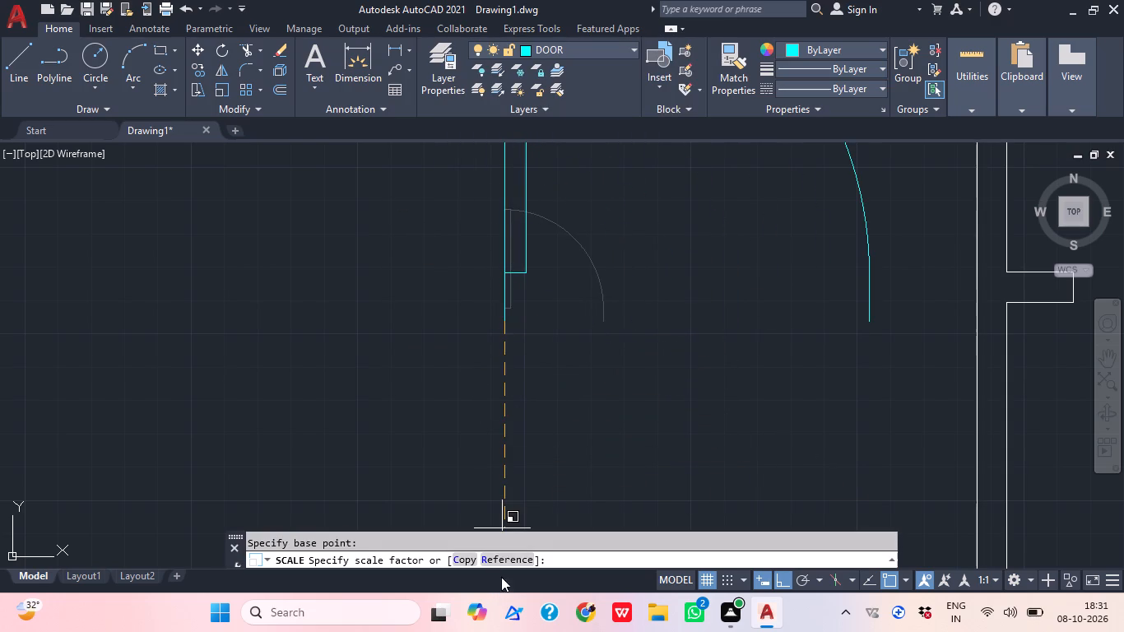
left_click(496, 554)
left_click(507, 323)
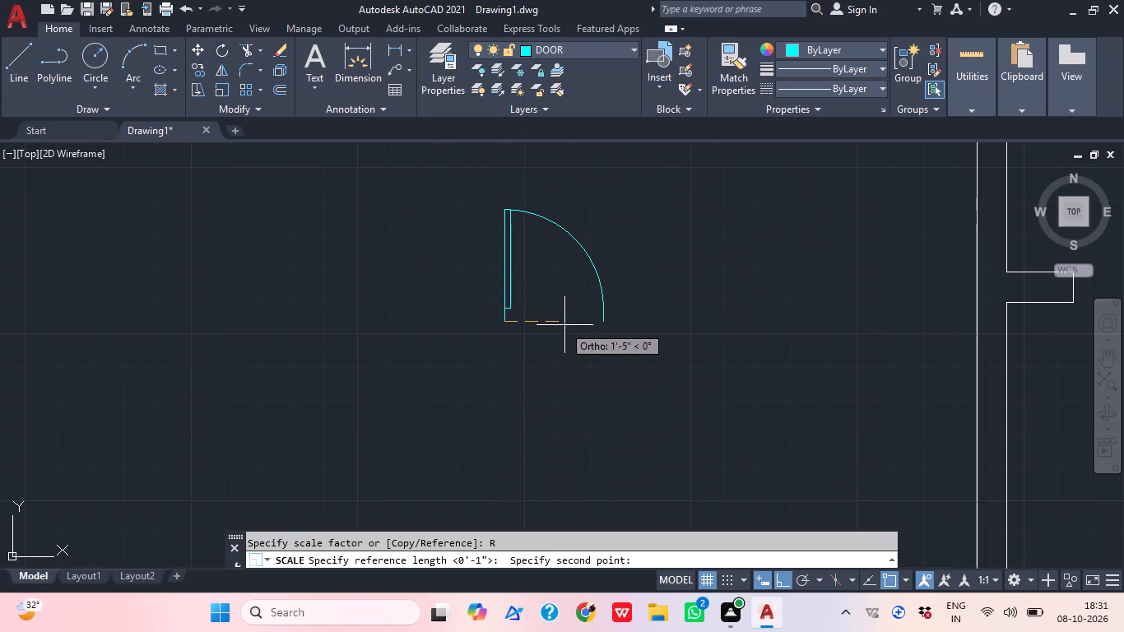
left_click(606, 323)
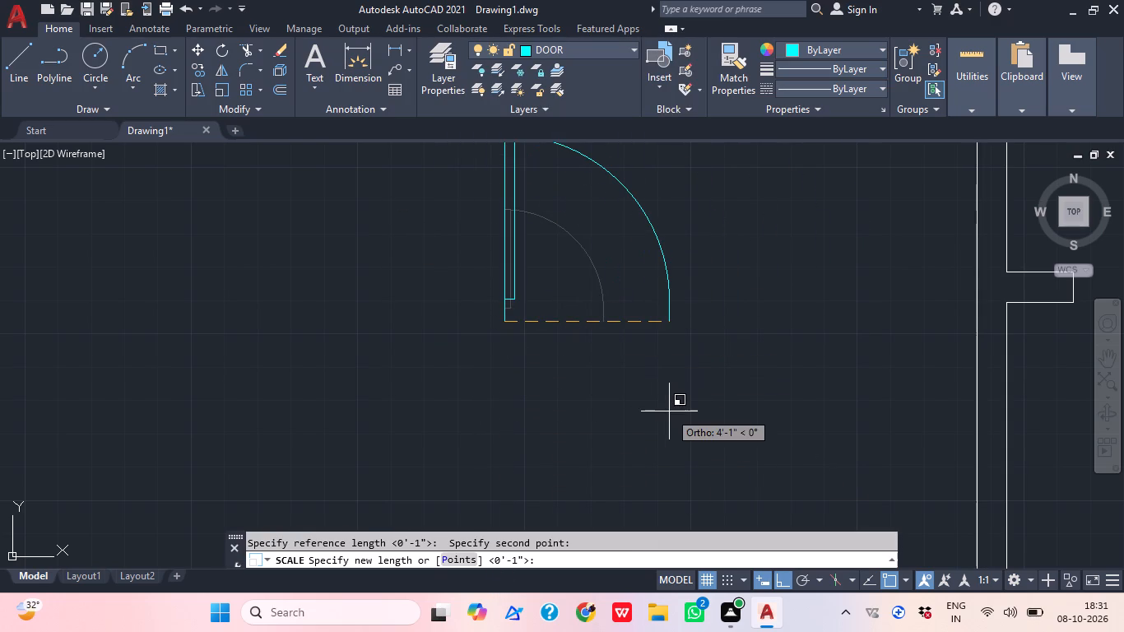
type("3'6")
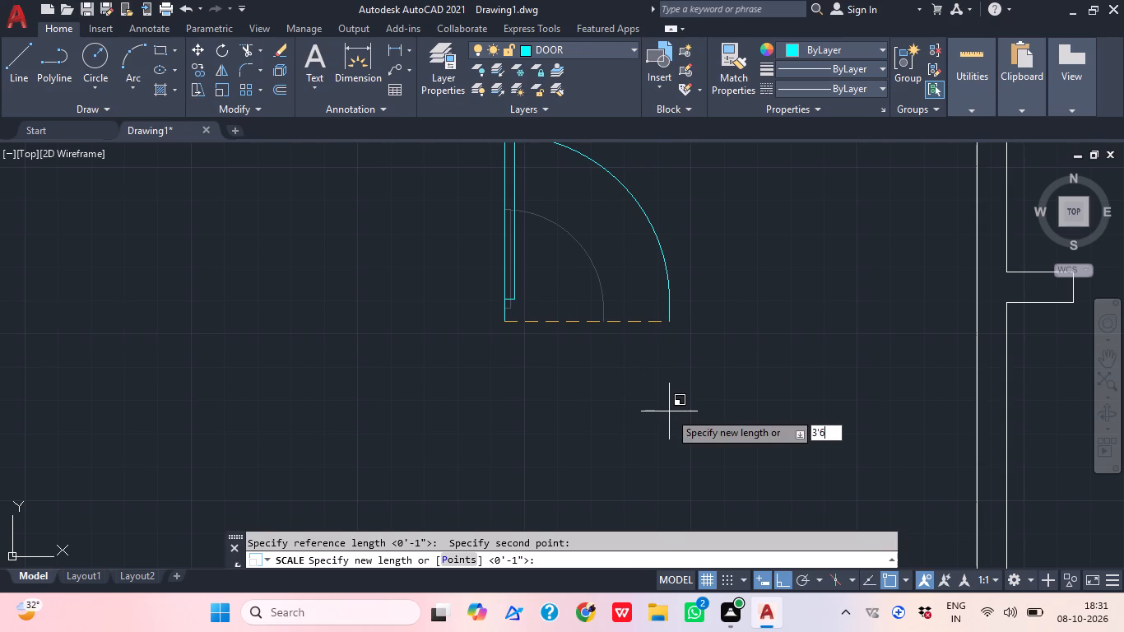
key("shift+quotedbl")
key("Return")
Copy the door block from its lower-left end onto the left jamb of the doorway between the two upper-left rooms.
scroll(669, 411, "down", 2)
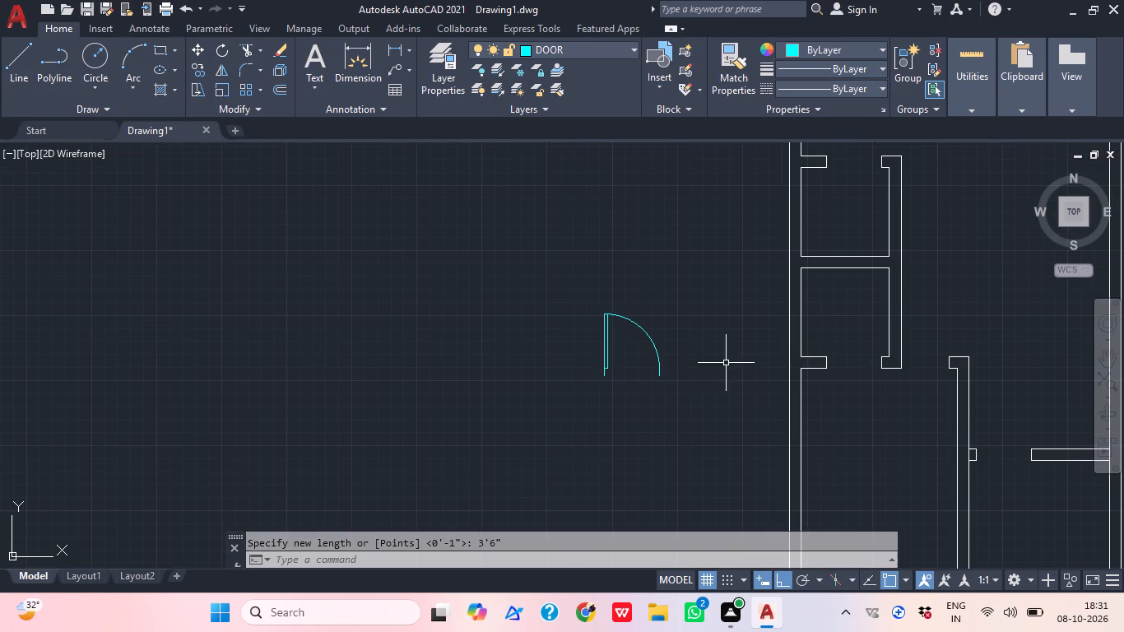
left_click(676, 383)
left_click(518, 322)
type("CO")
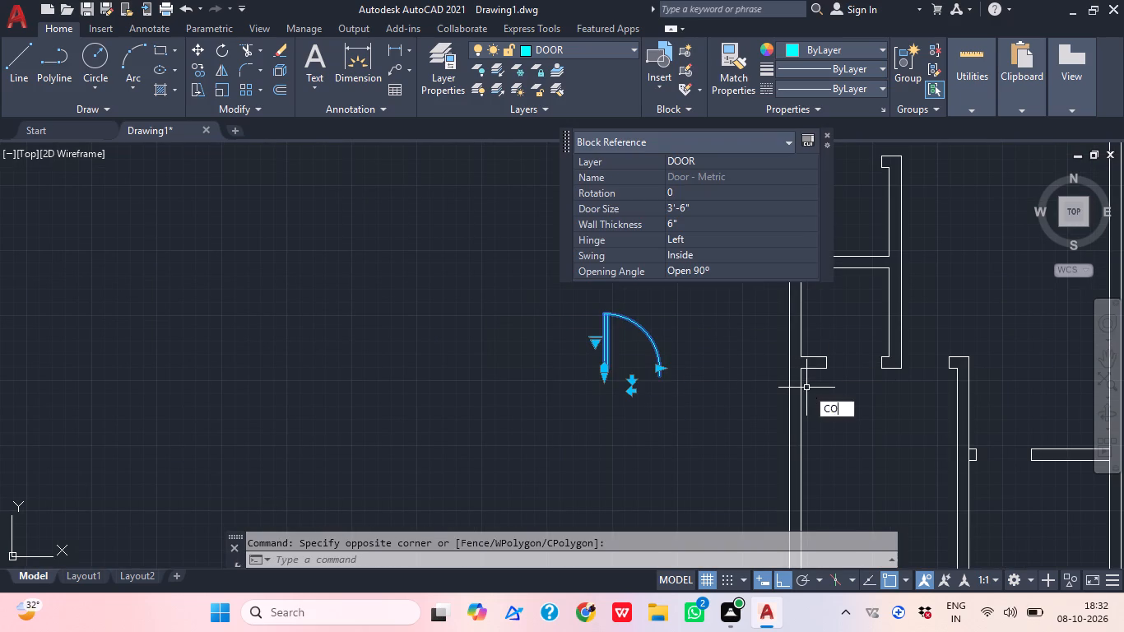
key("space")
scroll(543, 397, "up", 2)
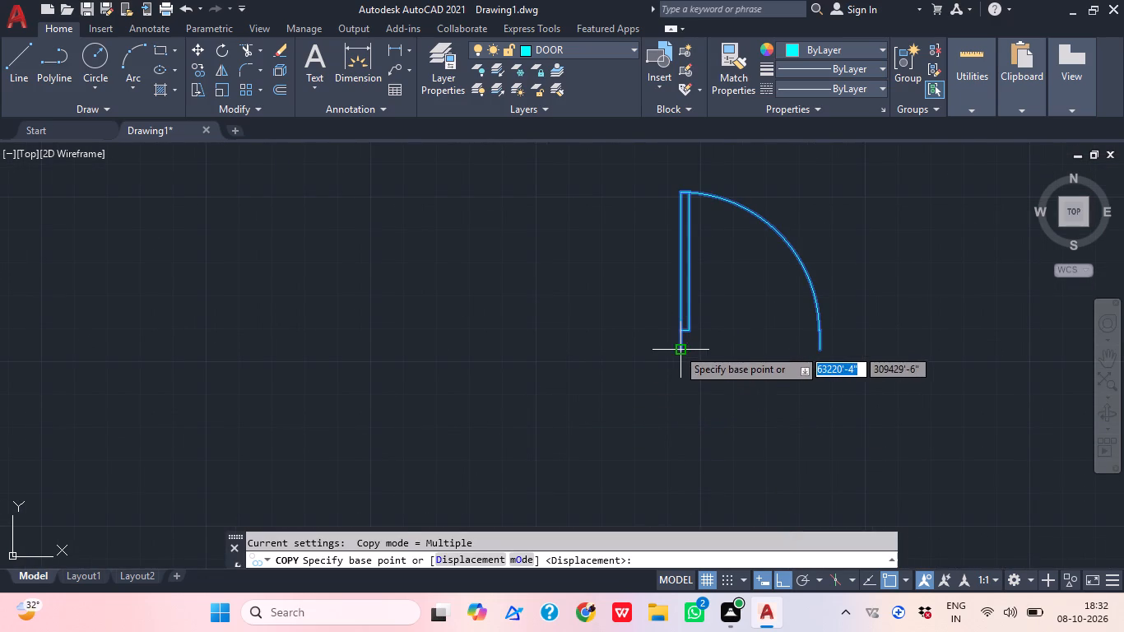
left_click(680, 351)
middle_click_drag(667, 385, 307, 616)
scroll(594, 452, "down", 1)
middle_click_drag(592, 365, 429, 546)
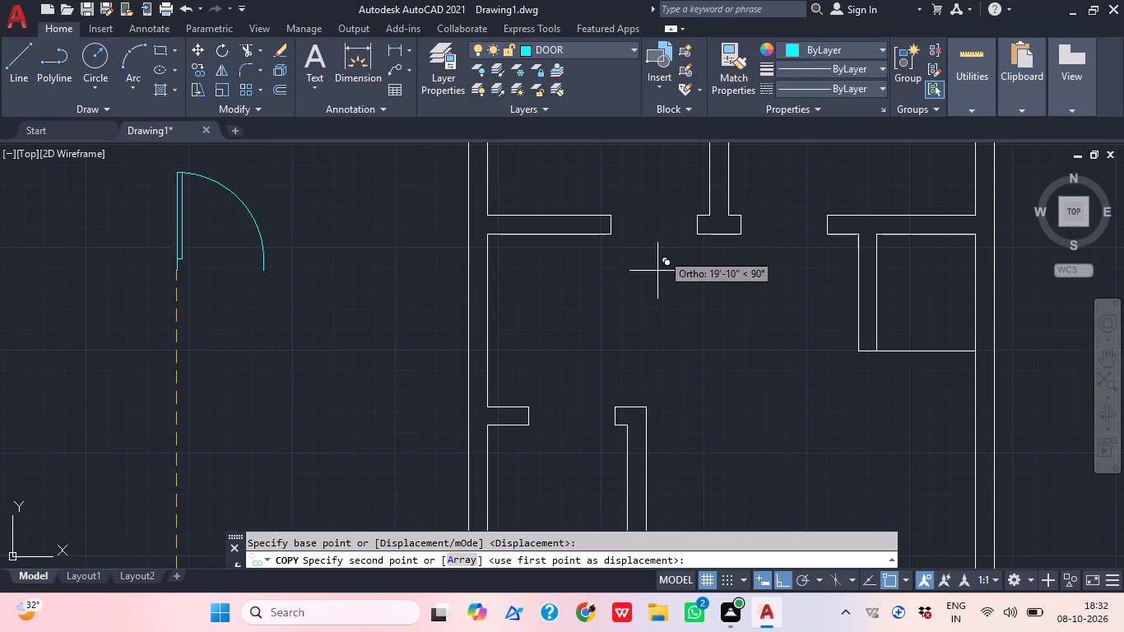
middle_click_drag(608, 258, 574, 518)
scroll(574, 518, "down", 1)
scroll(578, 444, "up", 1)
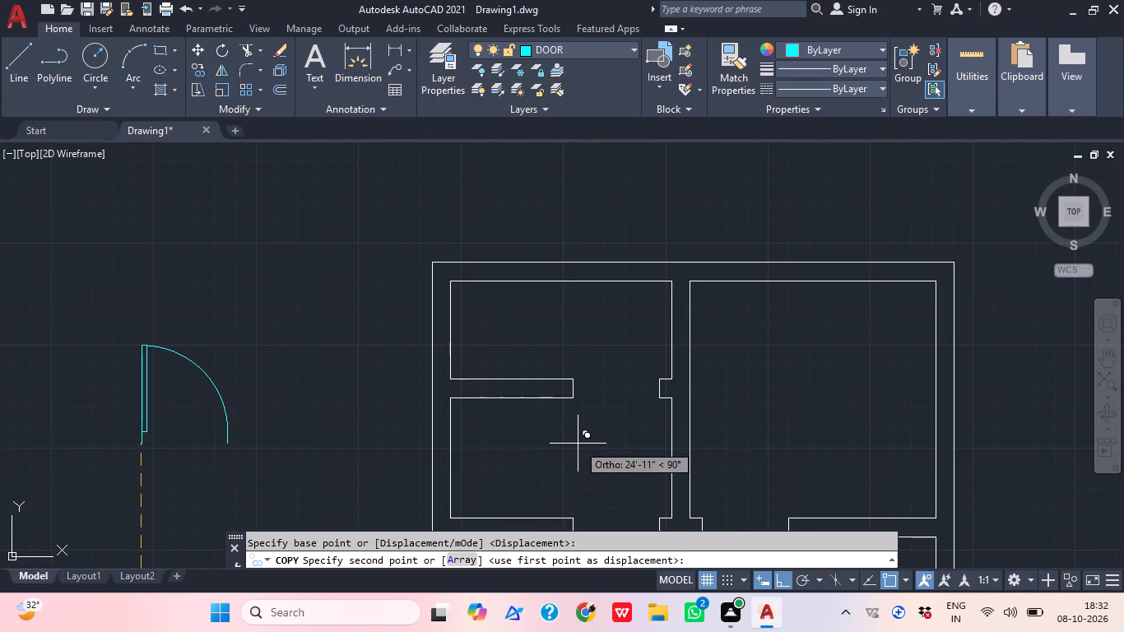
left_click(576, 397)
Place another door copy on the left jamb of the opening in the short wall at the right side of the plan.
scroll(653, 382, "down", 3)
middle_click_drag(657, 445, 658, 392)
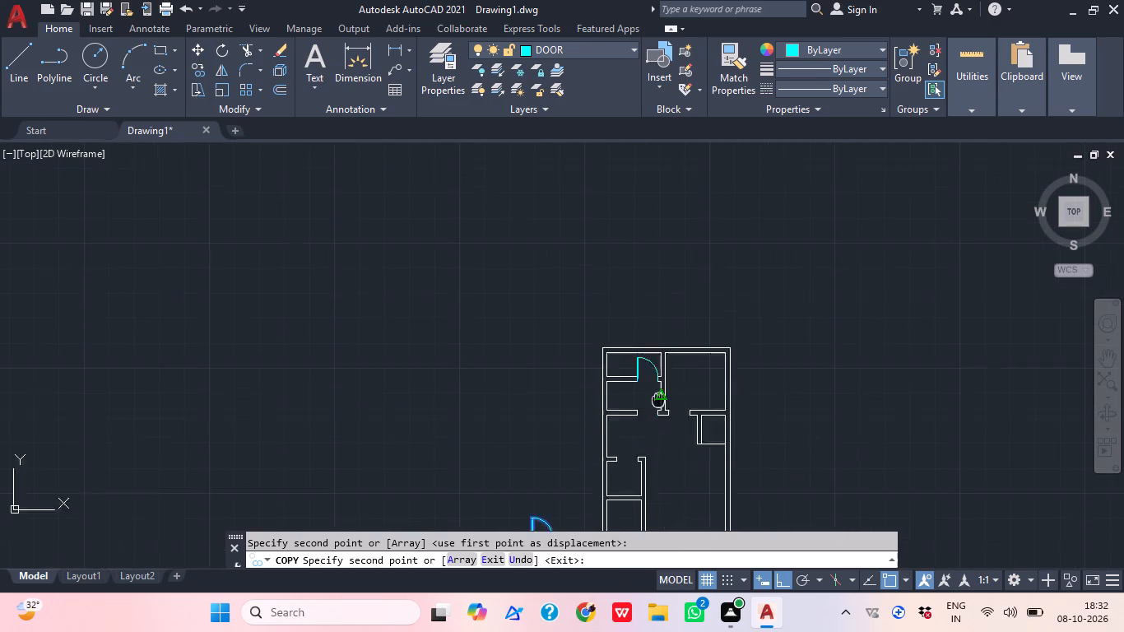
middle_click_drag(658, 392, 658, 351)
middle_click_drag(676, 476, 657, 409)
scroll(679, 444, "up", 2)
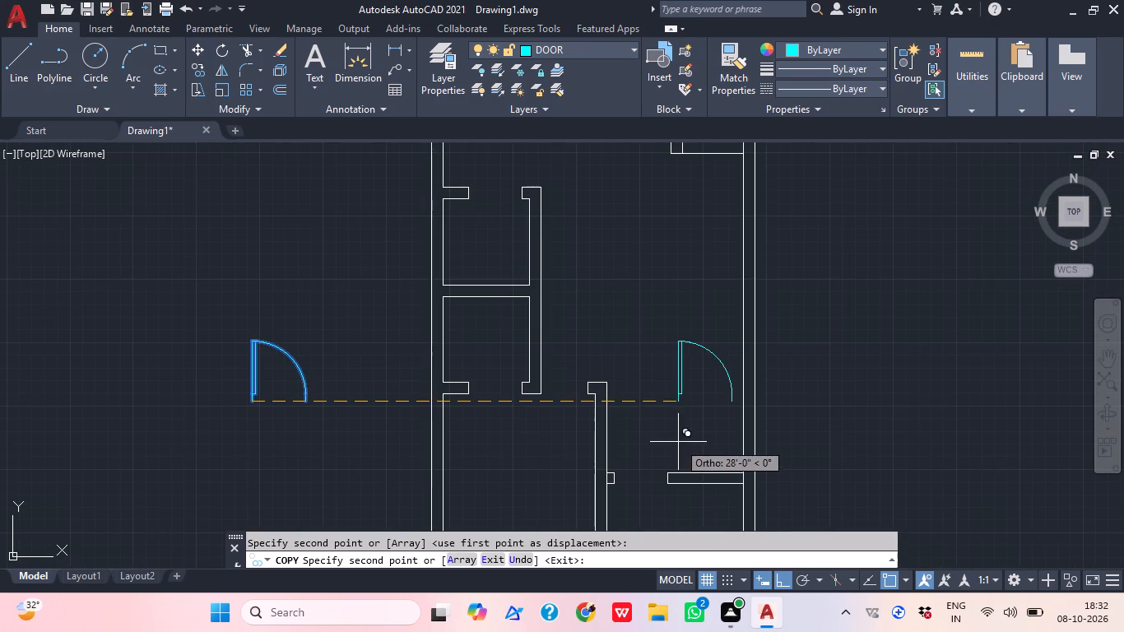
scroll(622, 473, "up", 2)
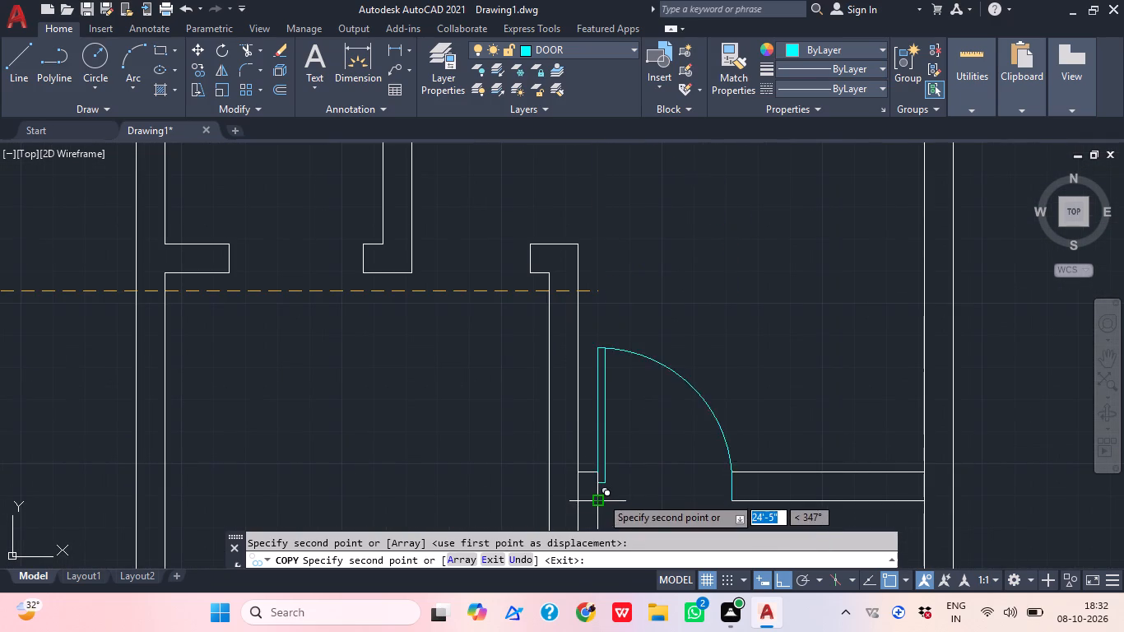
left_click(601, 496)
scroll(741, 372, "down", 3)
middle_click_drag(701, 489, 709, 359)
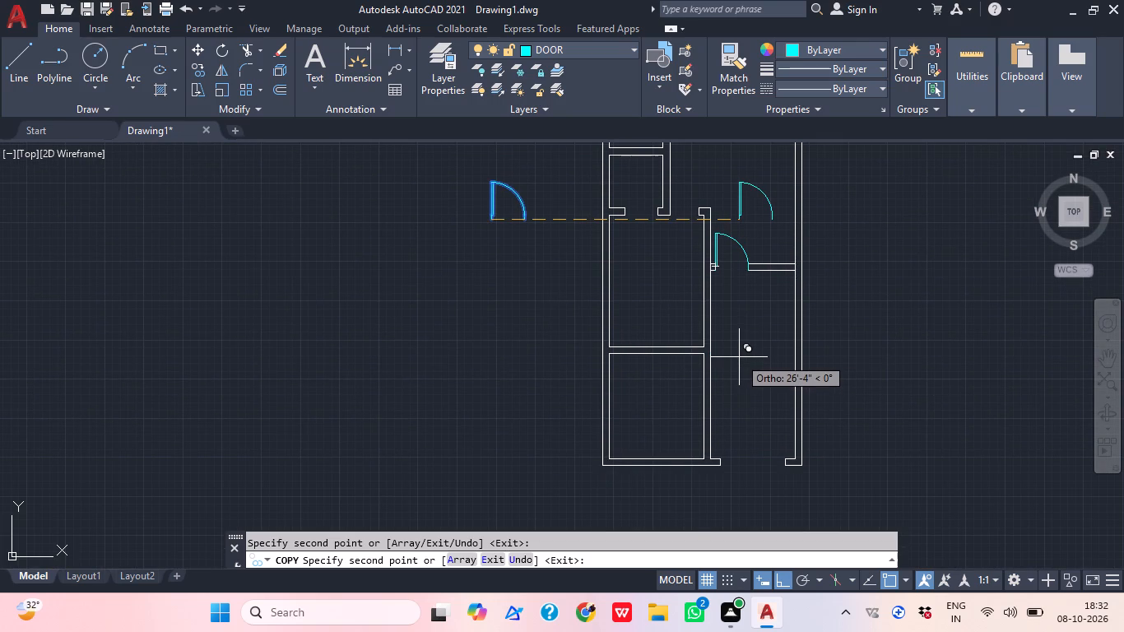
middle_click_drag(750, 352, 736, 507)
middle_click_drag(769, 486, 766, 369)
middle_click_drag(756, 402, 753, 353)
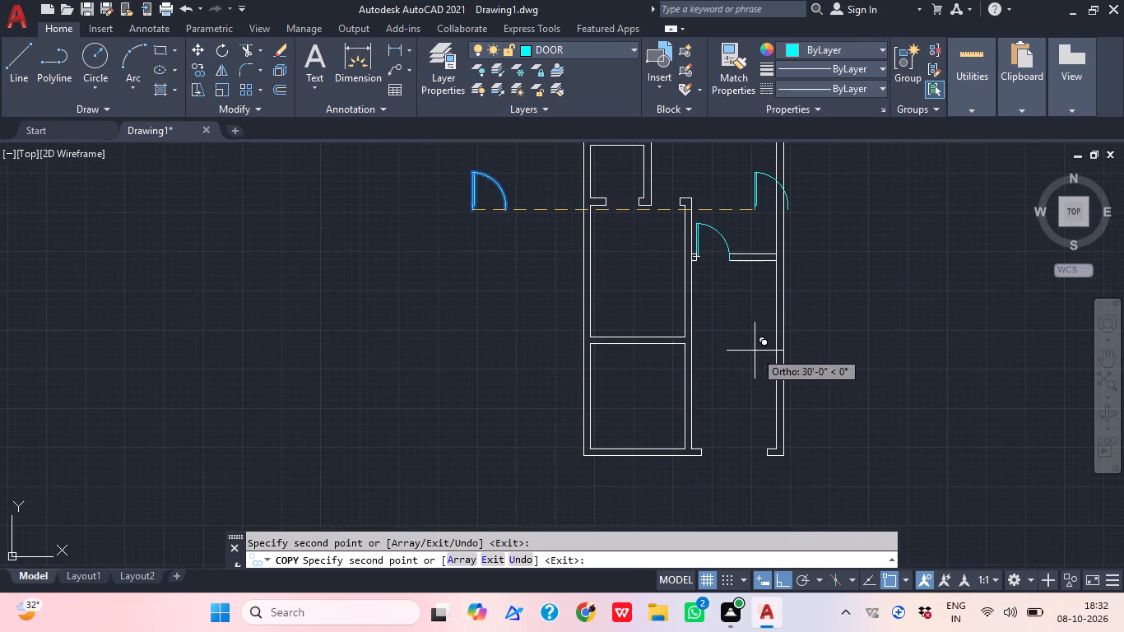
middle_click_drag(755, 467, 755, 528)
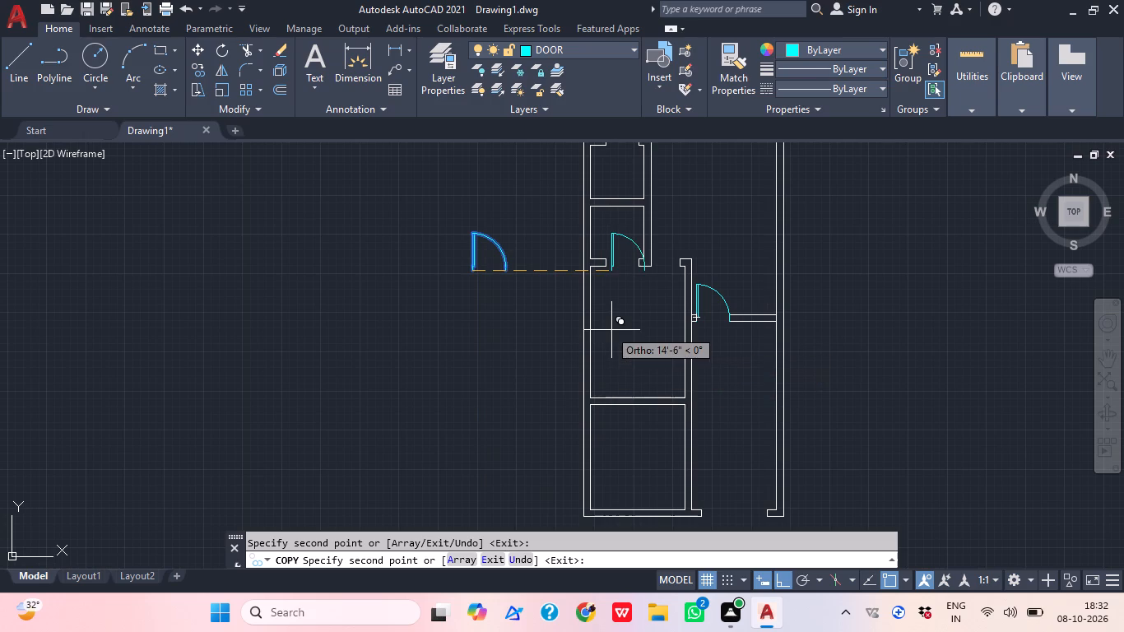
key("Escape")
Mirror the spare door block beside the plan about a vertical line through its lower-left end, keeping the original.
middle_click_drag(703, 268, 698, 432)
left_click(531, 438)
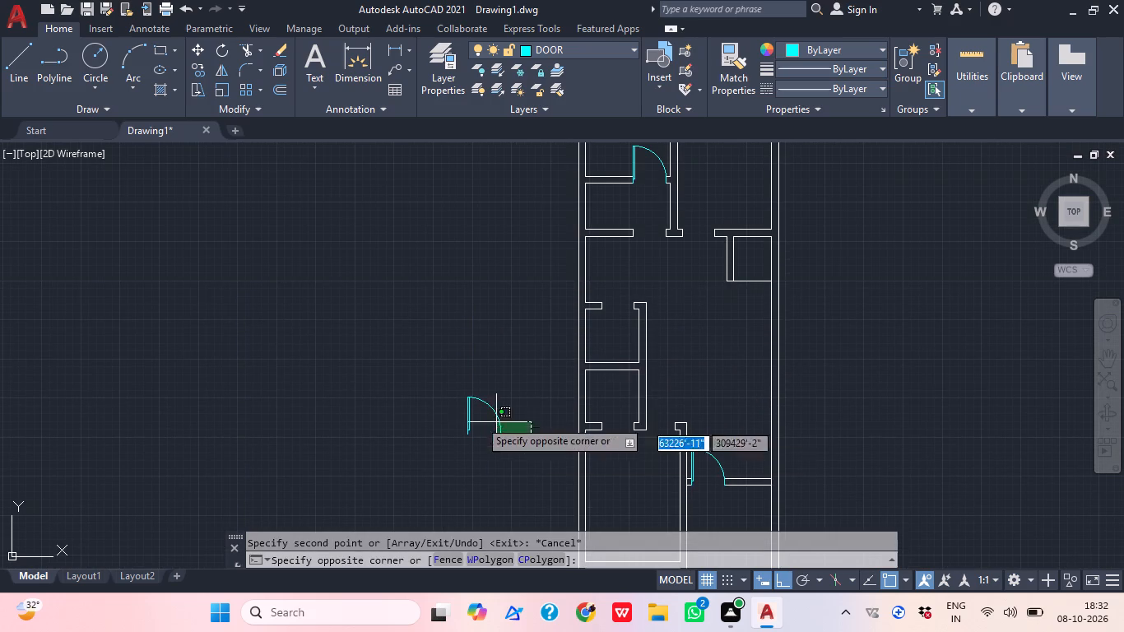
left_click(441, 403)
type("MI")
key("space")
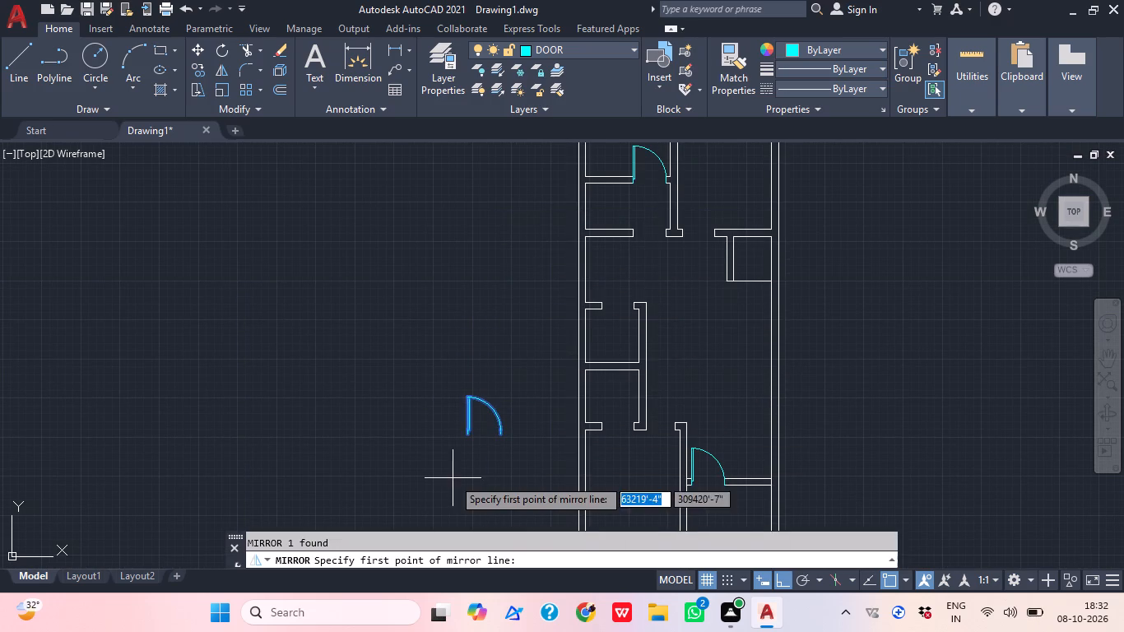
scroll(471, 442, "up", 4)
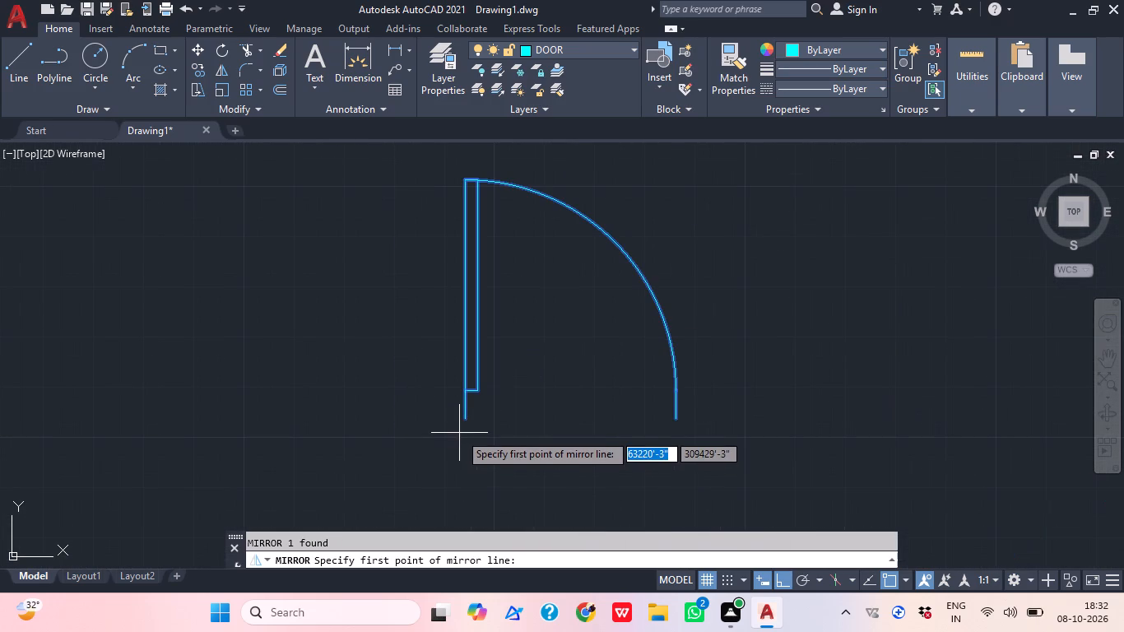
left_click(464, 424)
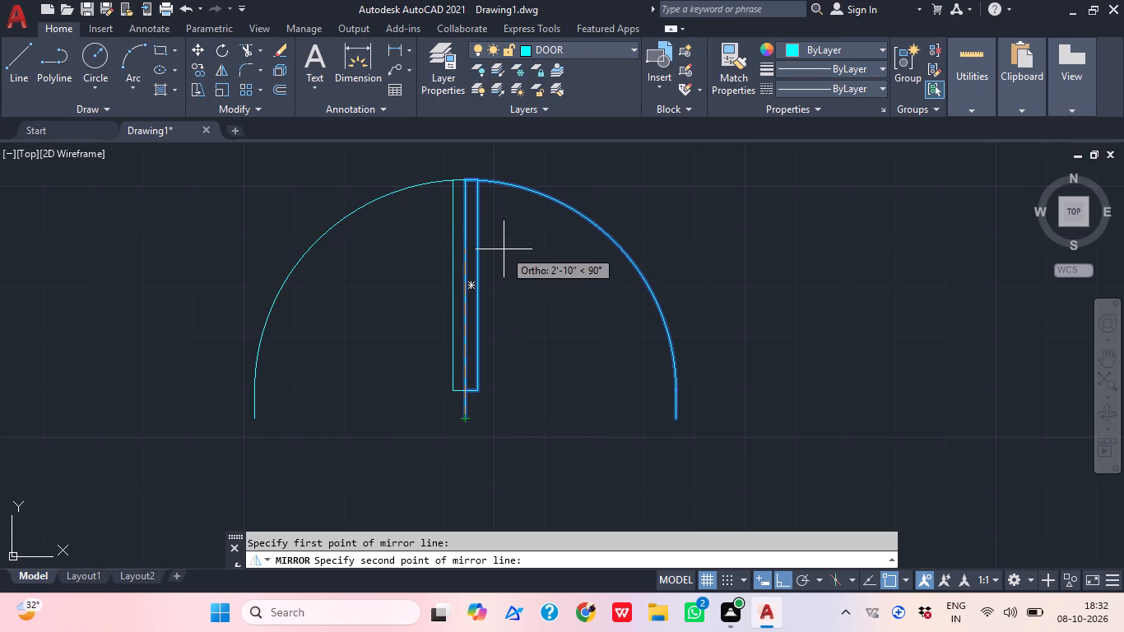
left_click(488, 144)
left_click_drag(522, 202, 488, 144)
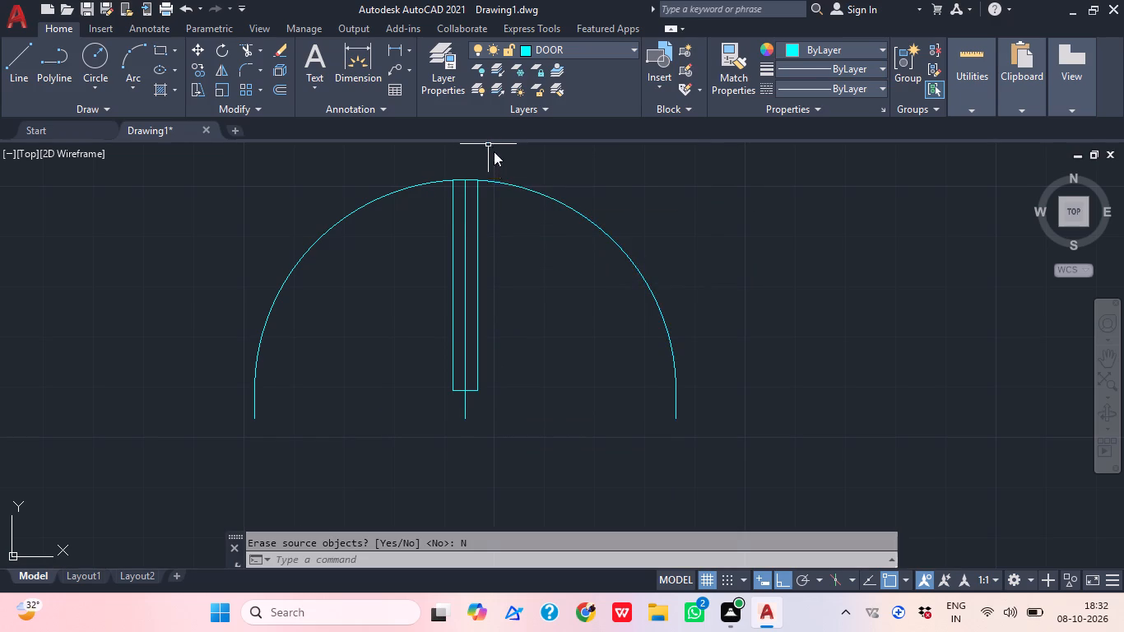
Delete the original left-hinged half of the mirrored door pair beside the plan.
middle_click_drag(512, 213, 531, 328)
left_click(591, 329)
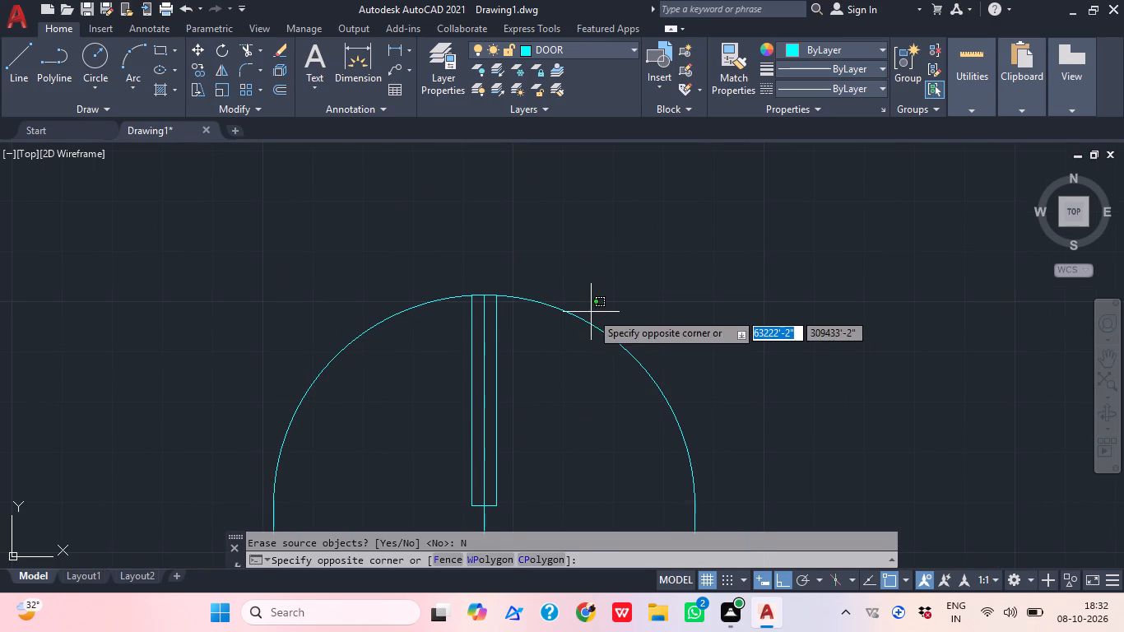
left_click(591, 310)
key("Delete")
Copy the right-hinged door from its lower-right end onto the right jambs of the two upper-left rooms' doorways.
left_click(506, 421)
left_click(439, 346)
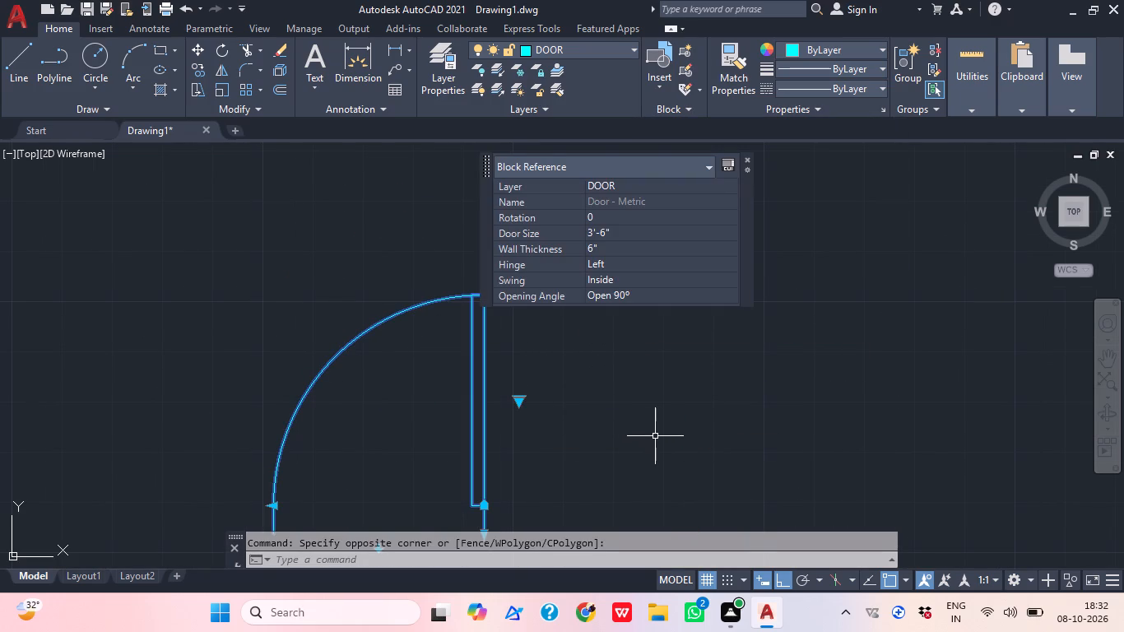
type("CO")
key("space")
scroll(641, 323, "down", 2)
scroll(590, 414, "up", 1)
scroll(588, 414, "down", 1)
scroll(588, 413, "up", 1)
left_click(570, 397)
scroll(614, 341, "down", 3)
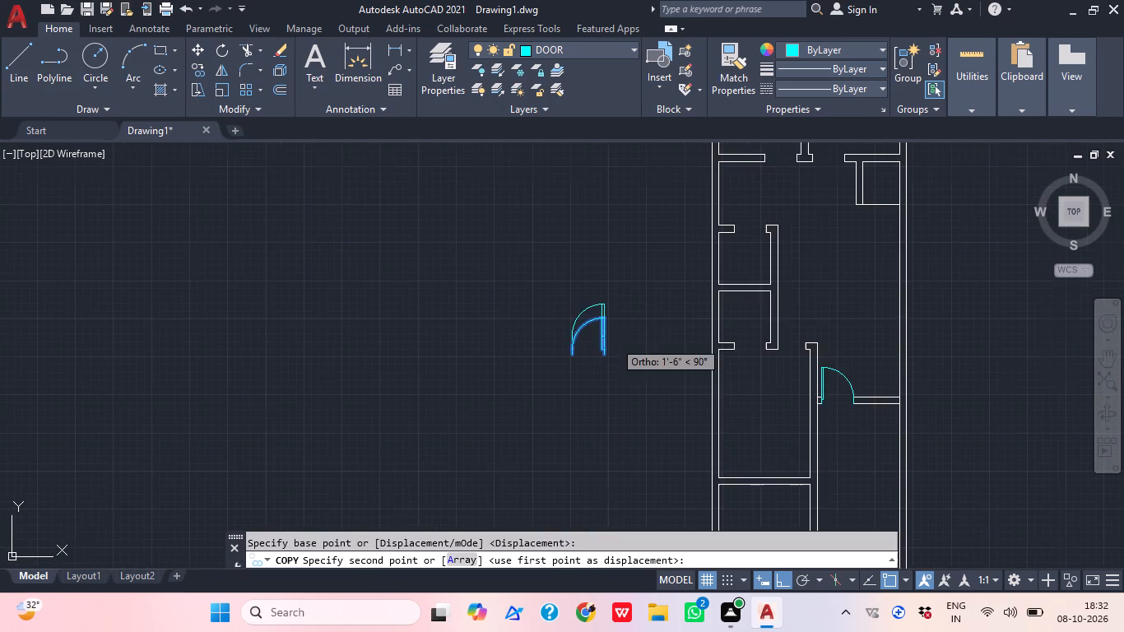
middle_click_drag(683, 368, 376, 458)
scroll(505, 228, "up", 2)
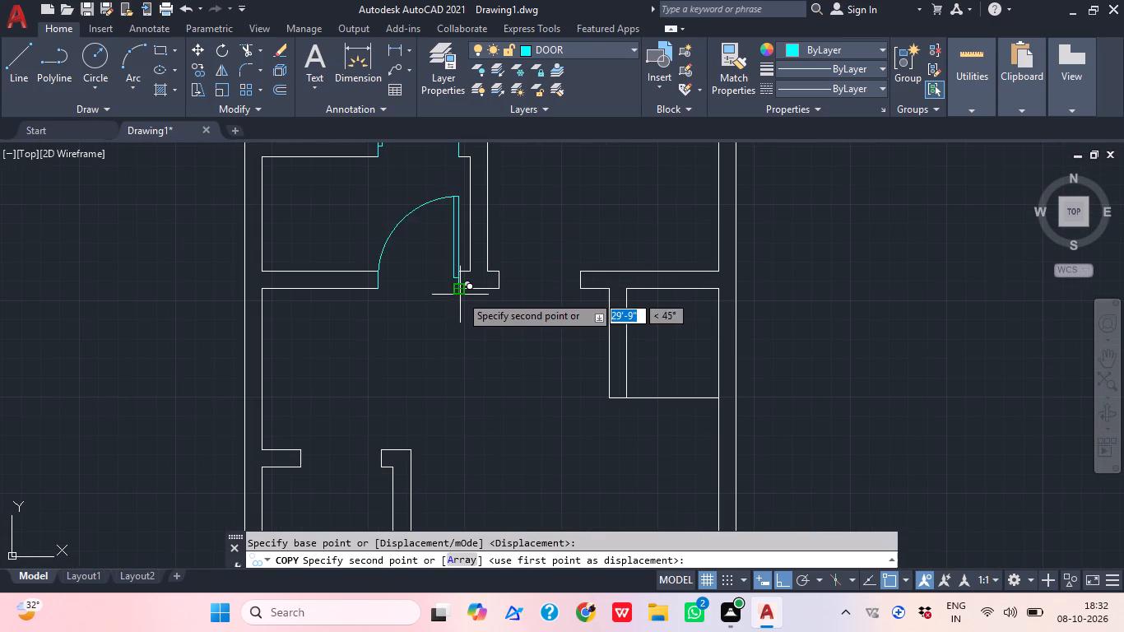
left_click(460, 295)
middle_click_drag(519, 277, 583, 545)
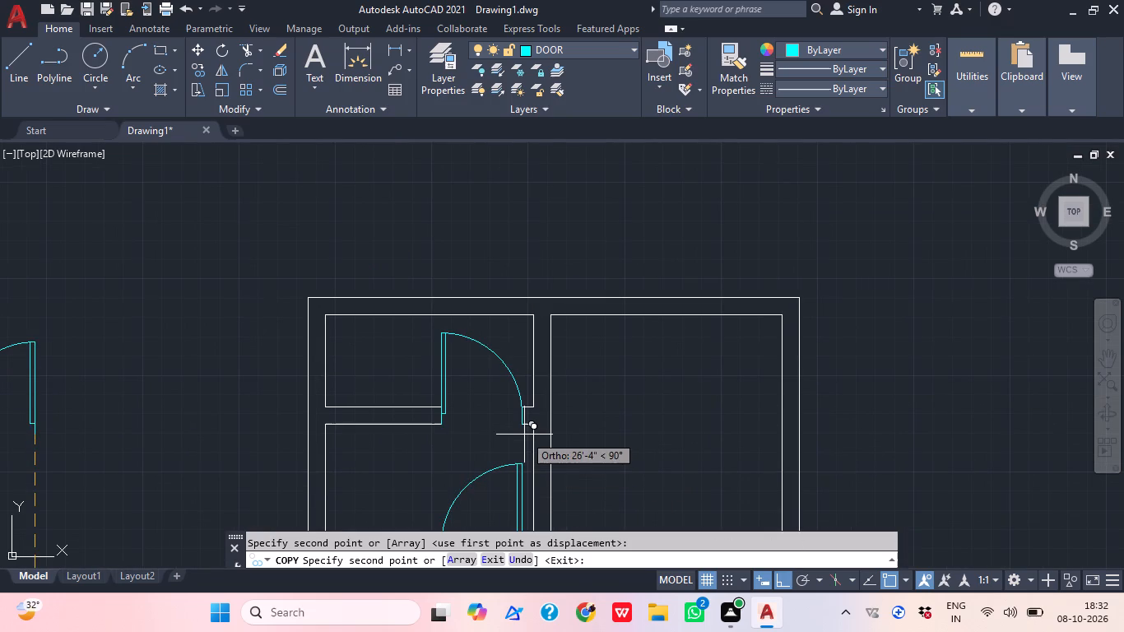
left_click(523, 425)
Place another right-hinged door copy on the right jamb of the upper-right room's doorway.
scroll(598, 337, "down", 1)
middle_click_drag(629, 440, 626, 440)
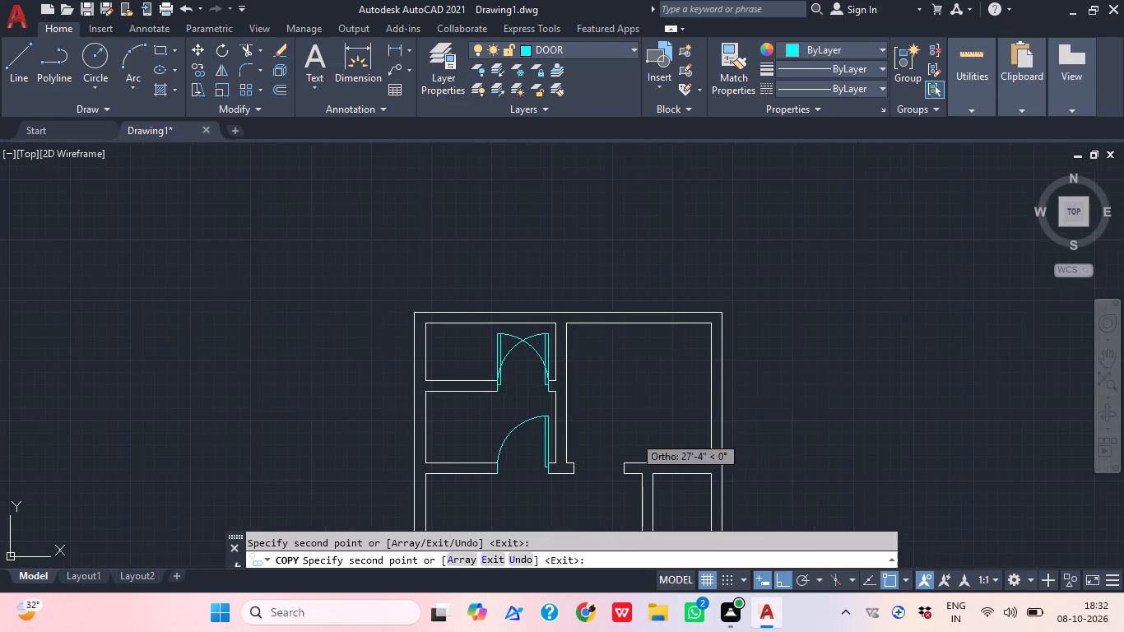
middle_click_drag(626, 440, 645, 352)
scroll(633, 396, "up", 2)
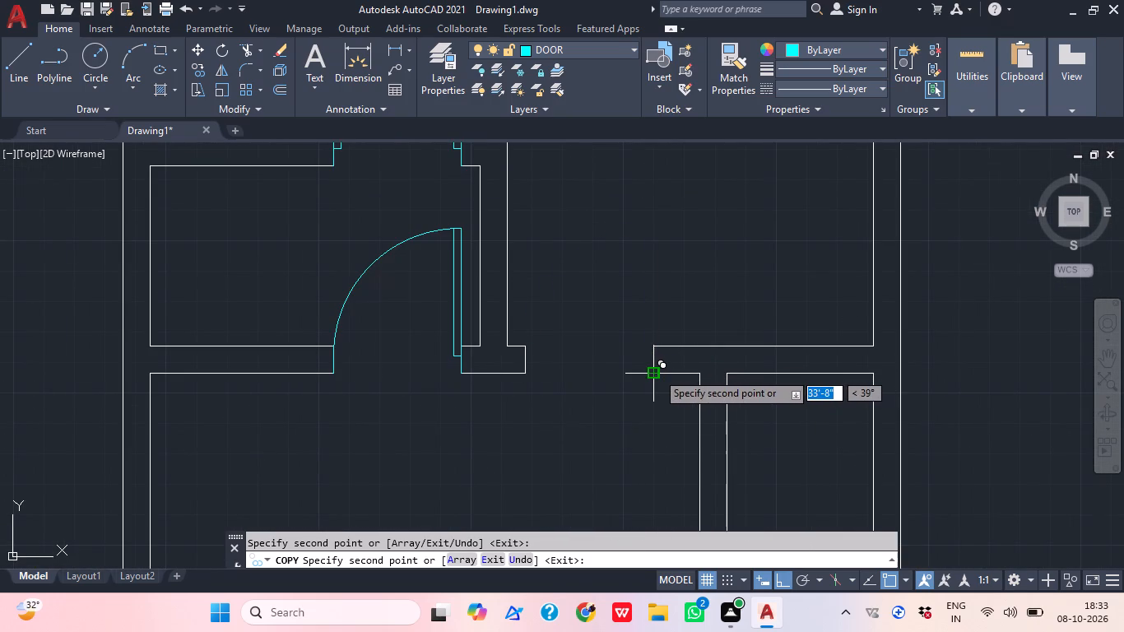
left_click(654, 372)
Place another right-hinged door copy on the right jamb of the lower of the two small left rooms and finish copying.
middle_click_drag(601, 468, 604, 399)
scroll(599, 452, "down", 2)
middle_click_drag(620, 434, 710, 291)
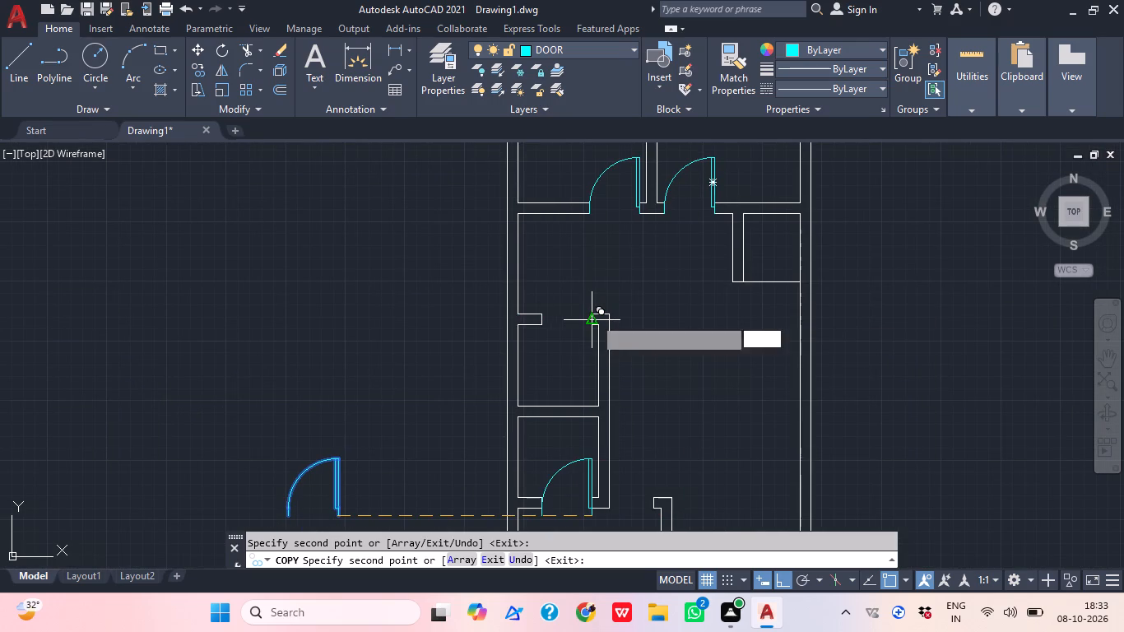
middle_click_drag(594, 318, 602, 245)
middle_click_drag(642, 298, 629, 228)
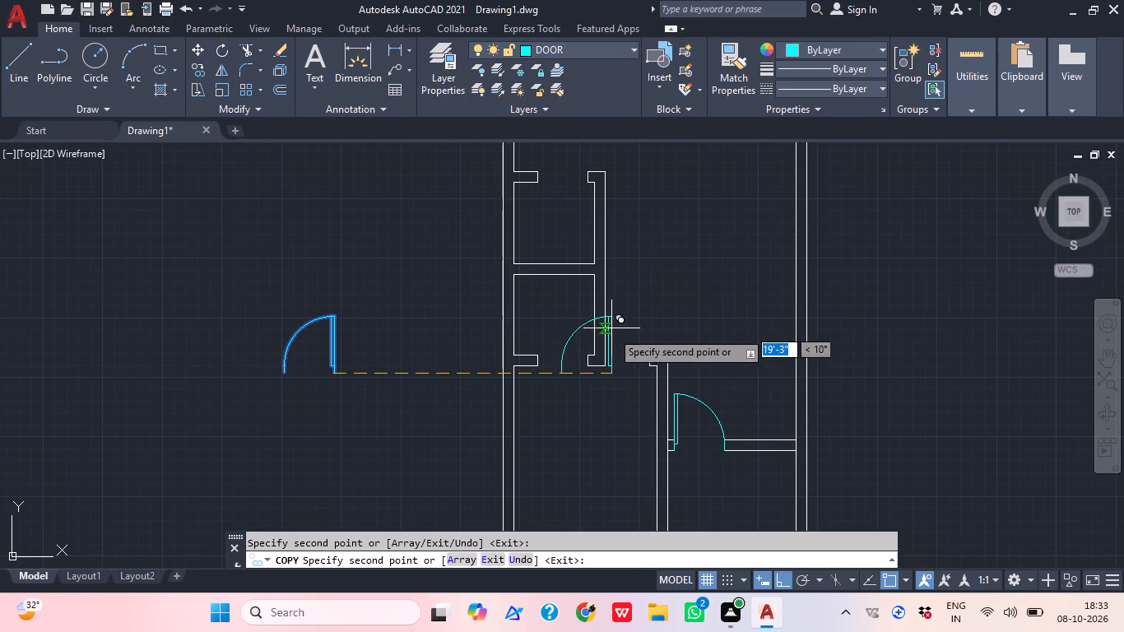
scroll(627, 328, "up", 2)
left_click(517, 430)
scroll(681, 342, "down", 2)
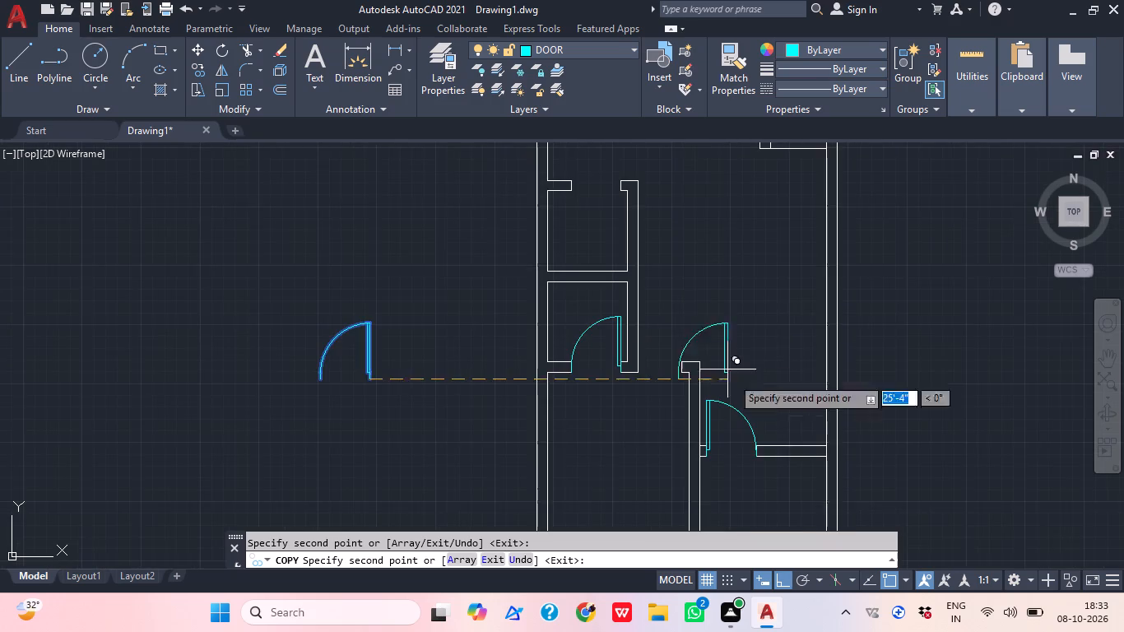
middle_click_drag(733, 388, 703, 190)
middle_click_drag(754, 410, 753, 301)
scroll(757, 342, "down", 1)
middle_click_drag(755, 365, 753, 566)
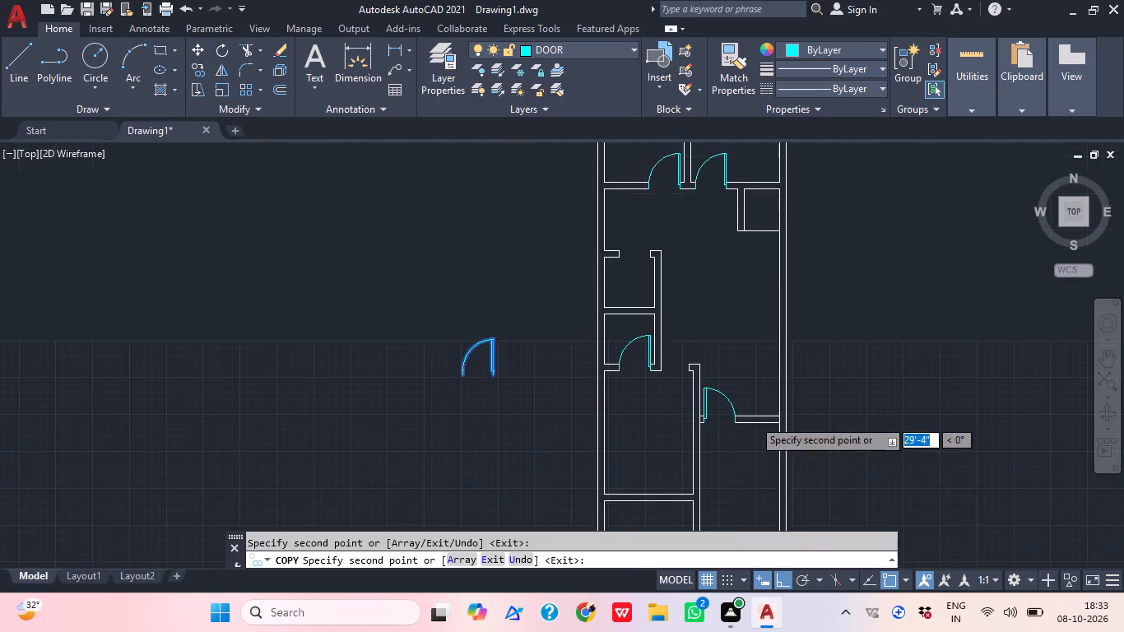
middle_click_drag(704, 395, 702, 513)
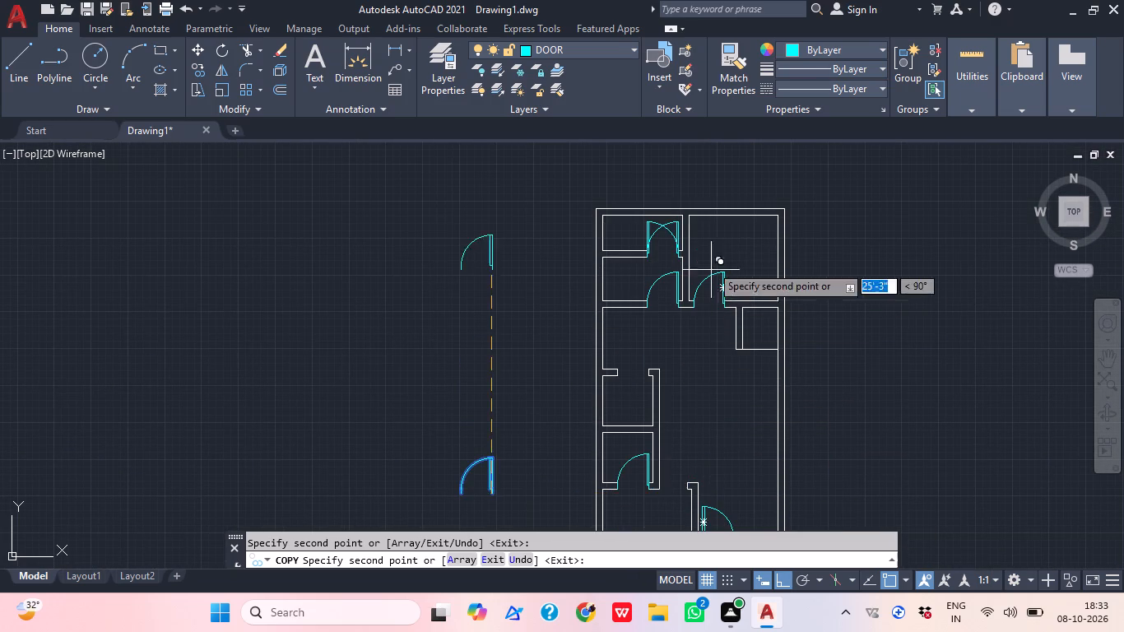
key("Escape")
Delete the left-hinged door from the doorway between the two upper-left rooms.
scroll(690, 235, "up", 2)
left_click(598, 209)
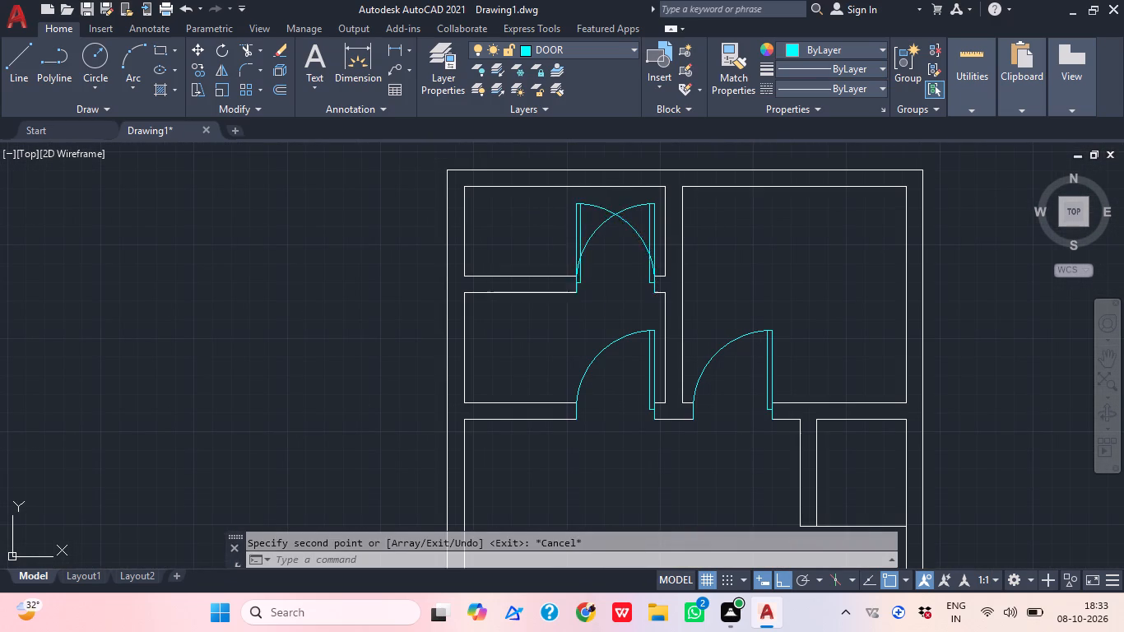
key("Delete")
Mirror the lower small room's door about the horizontal centreline of the wall between the two small rooms, keeping the original.
scroll(597, 209, "down", 2)
middle_click_drag(656, 374, 690, 275)
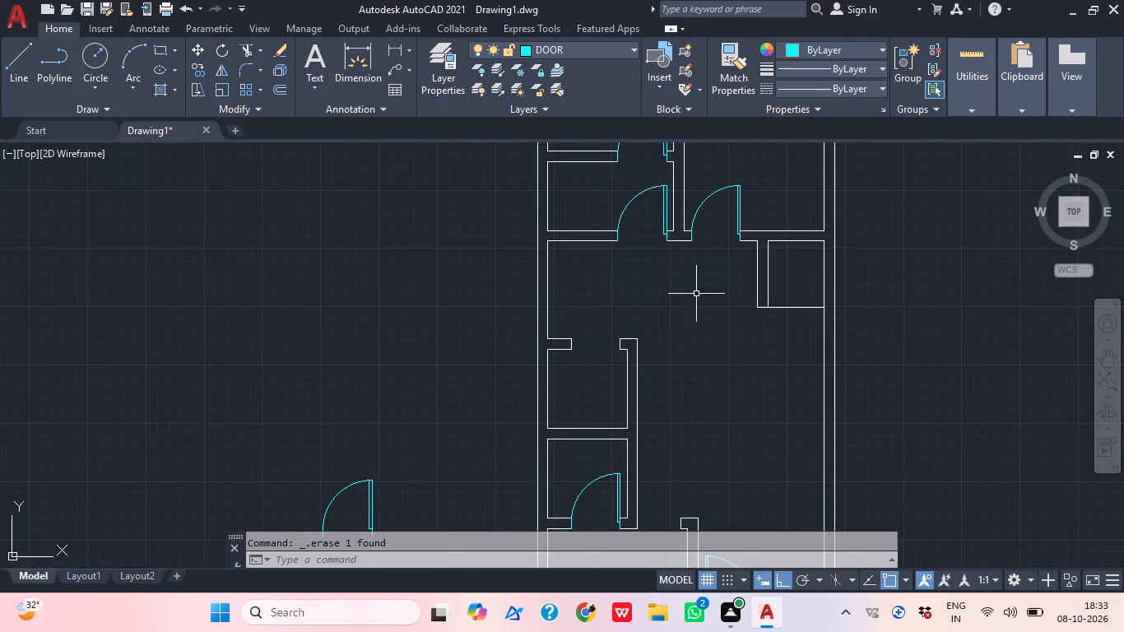
scroll(683, 349, "down", 1)
scroll(646, 432, "up", 2)
left_click(614, 472)
left_click(438, 408)
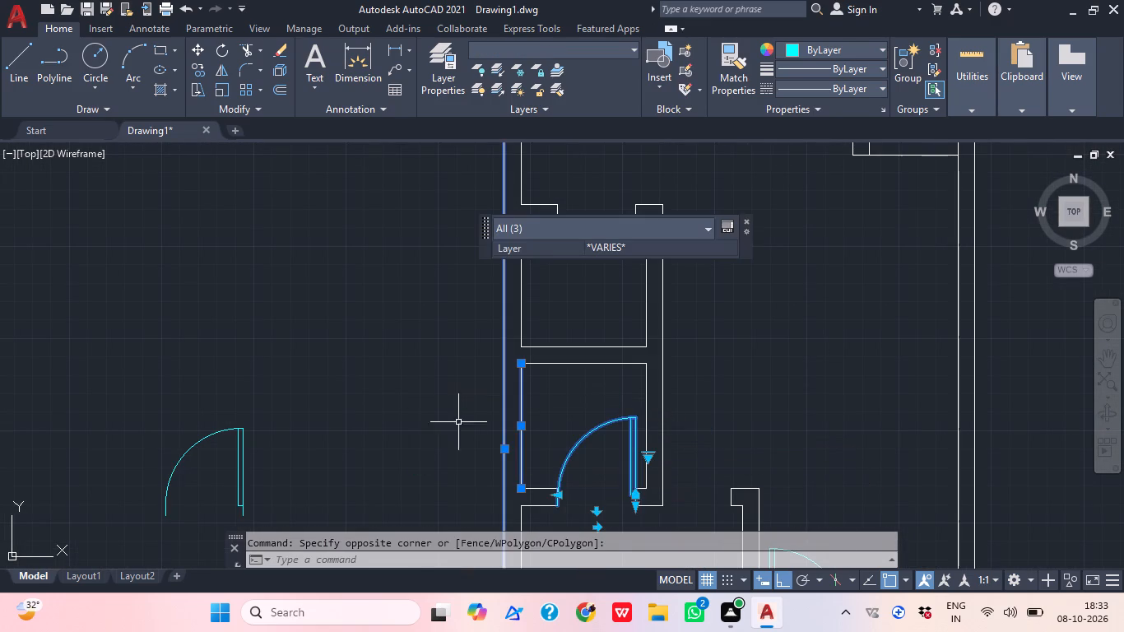
key("Escape")
left_click(606, 438)
left_click(564, 424)
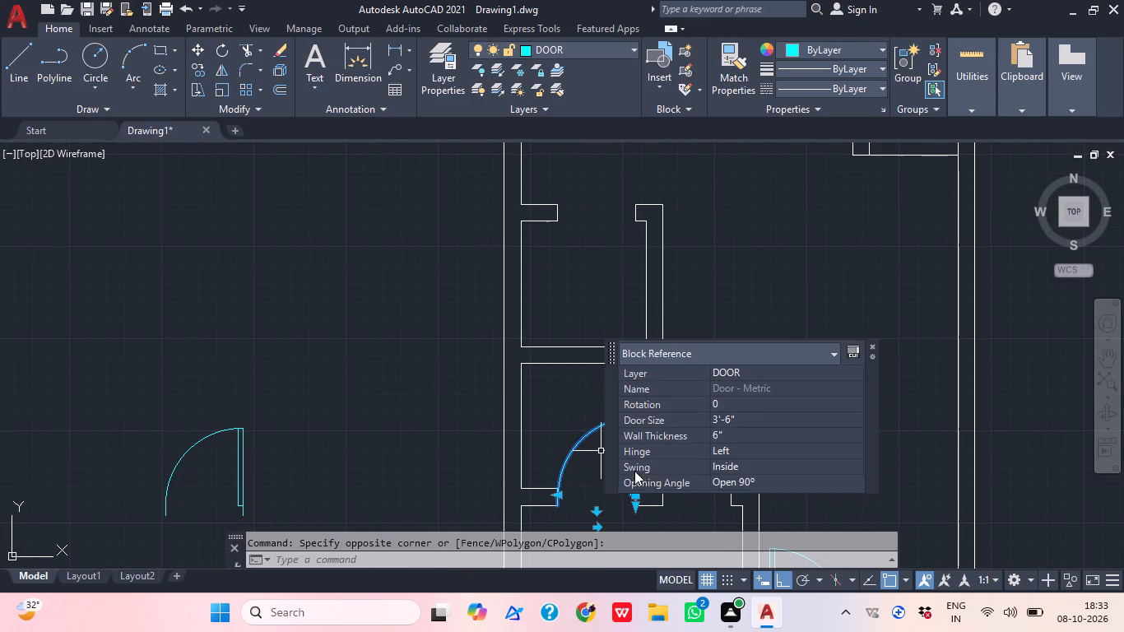
type("MI")
key("space")
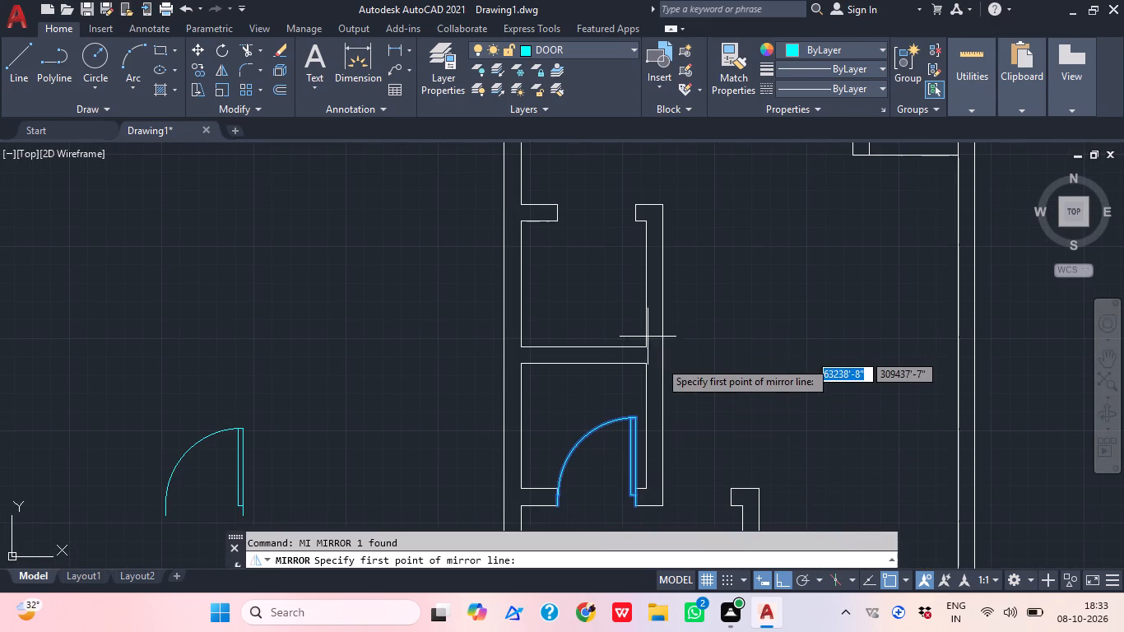
left_click(668, 354)
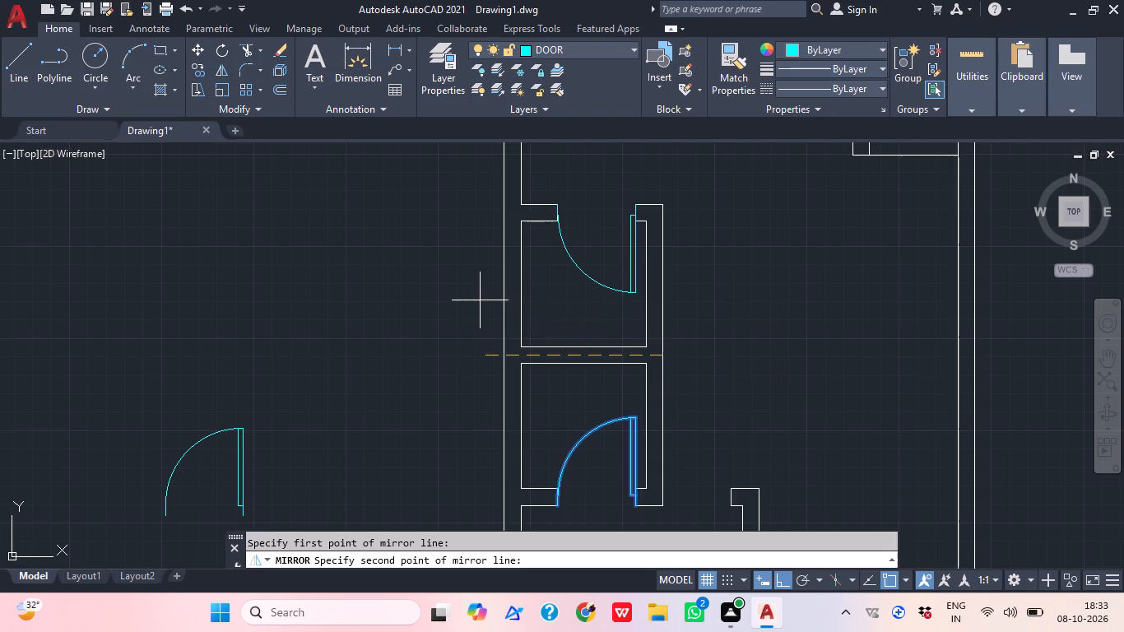
left_click(406, 305)
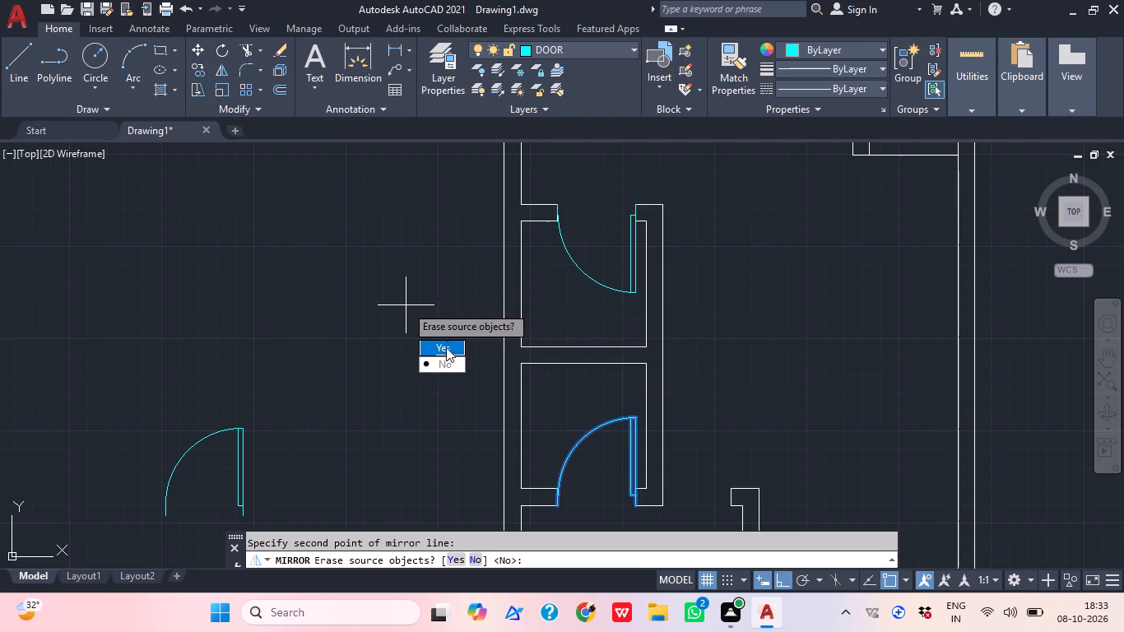
left_click_drag(447, 360, 406, 305)
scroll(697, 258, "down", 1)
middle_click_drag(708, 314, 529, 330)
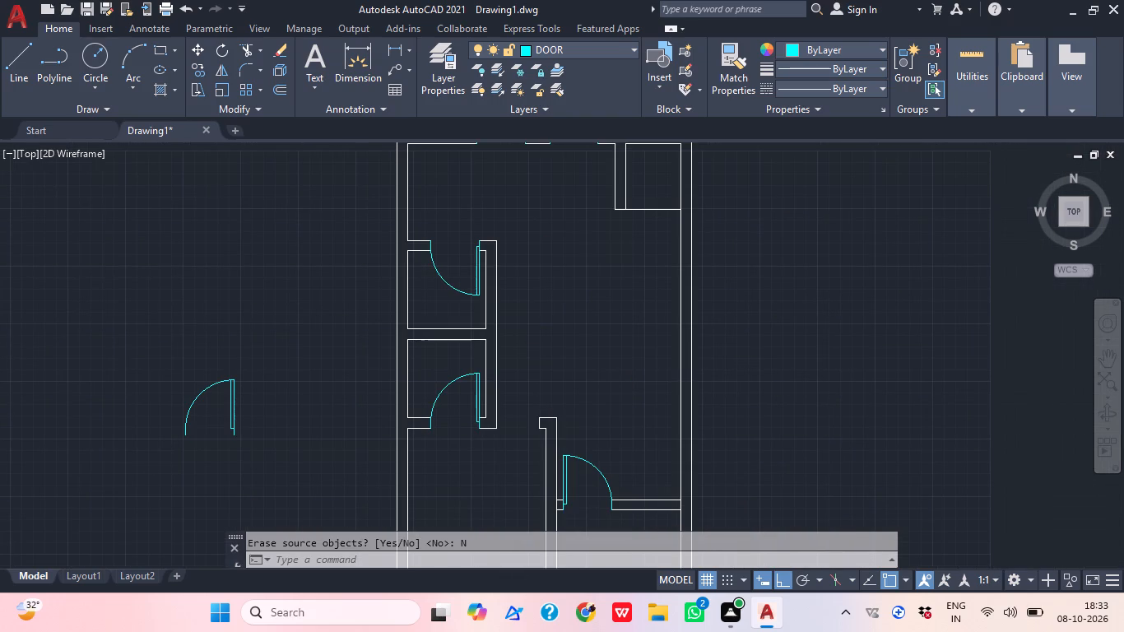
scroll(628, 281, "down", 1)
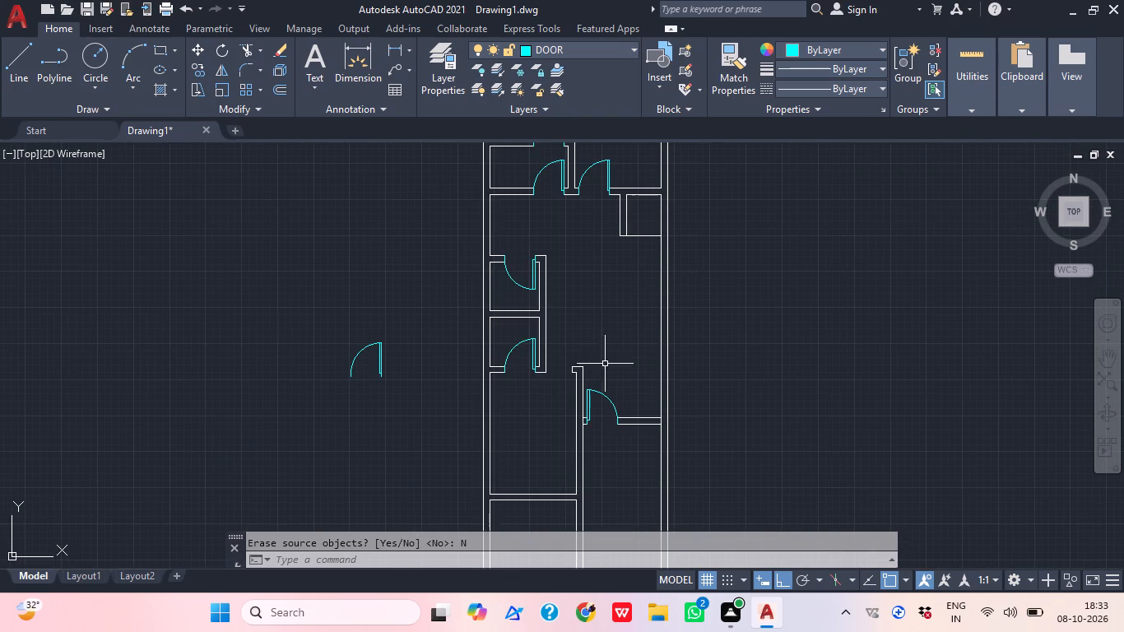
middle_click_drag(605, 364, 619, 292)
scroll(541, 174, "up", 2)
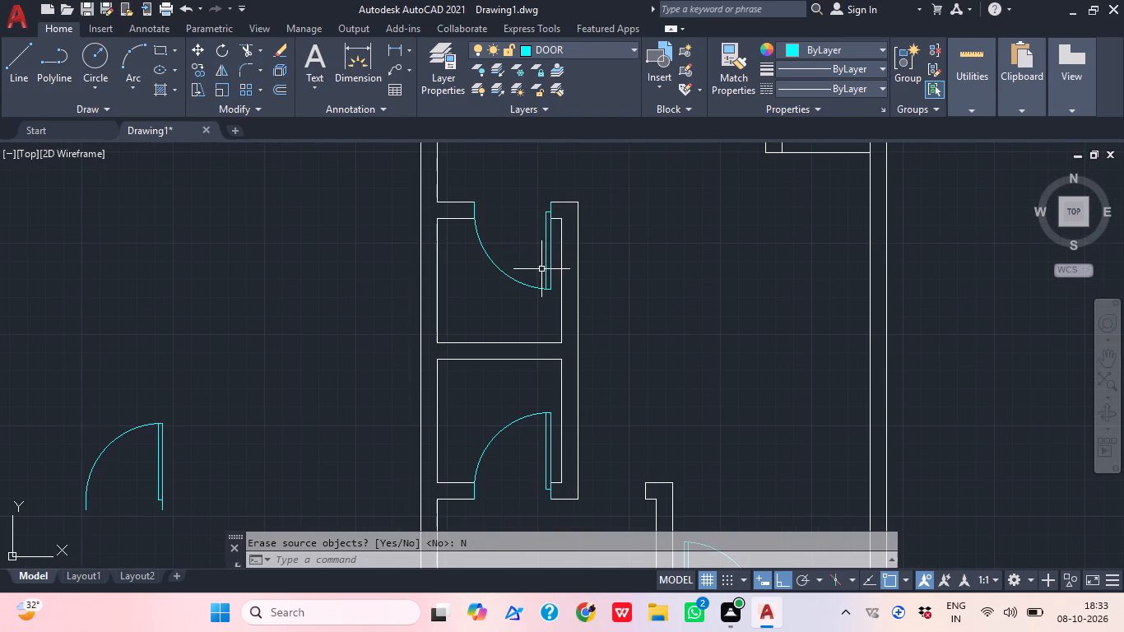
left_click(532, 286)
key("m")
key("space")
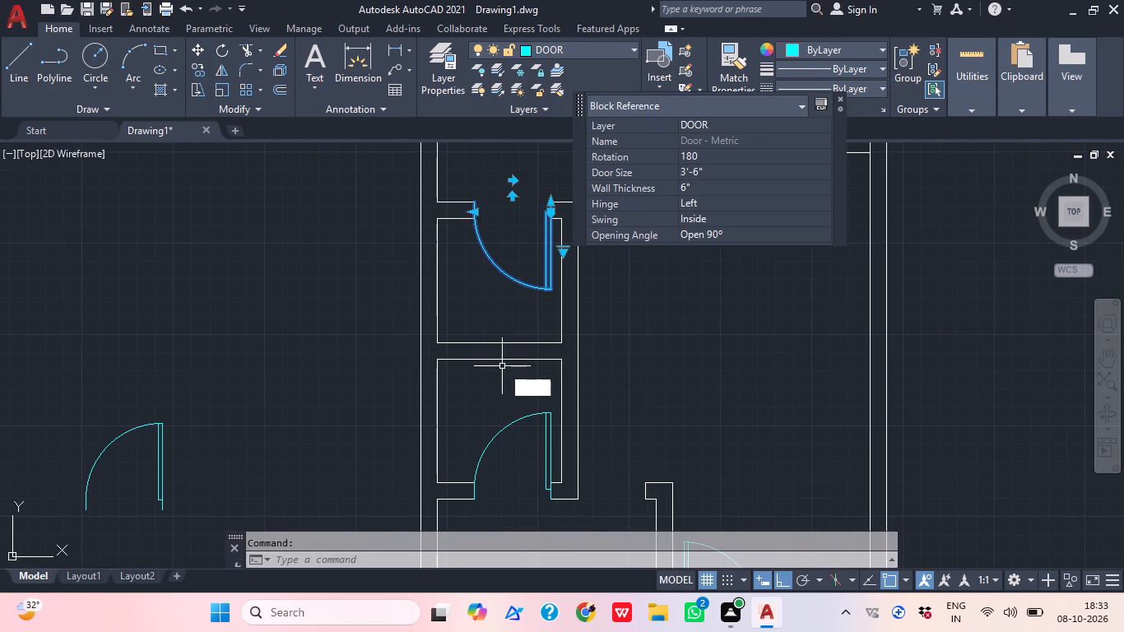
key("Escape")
Copy the upper small room's door, based at its hinge-side outer corner, to the outer corner of the short wall return beside the lower small room.
left_click(535, 300)
left_click(511, 278)
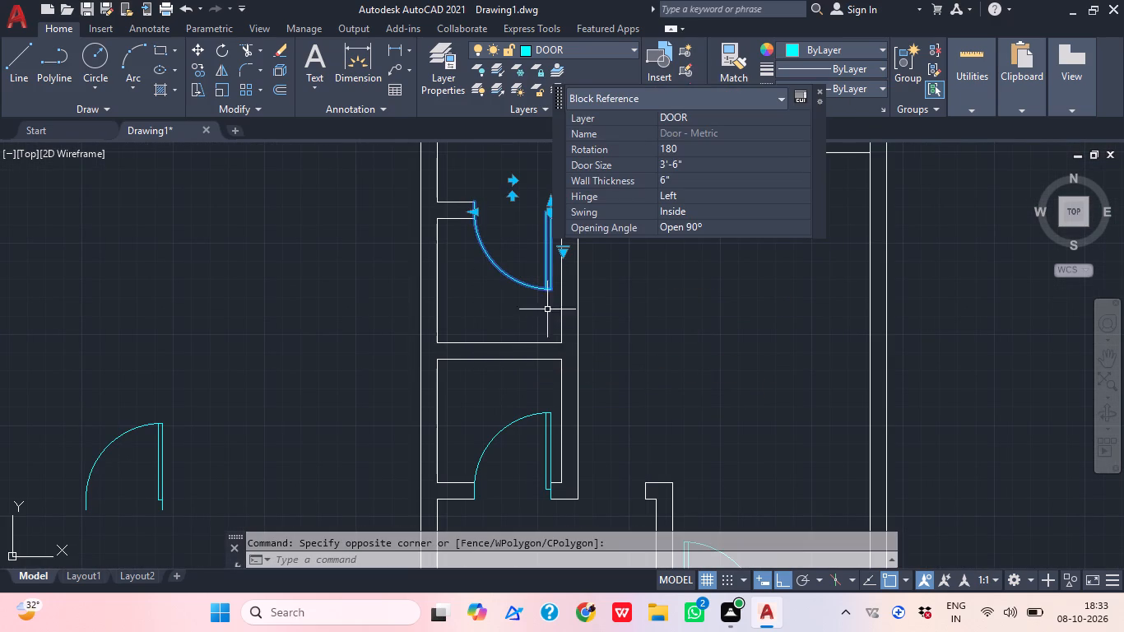
key("v")
key("BackSpace")
key("c")
type("O")
key("space")
scroll(569, 210, "up", 2)
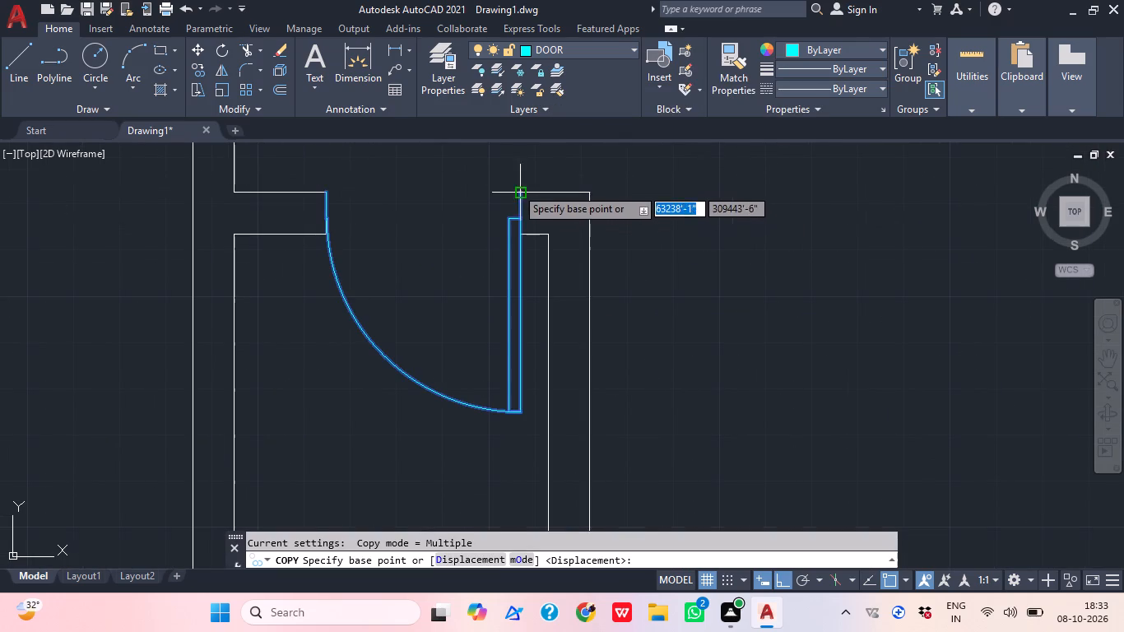
left_click(523, 197)
scroll(654, 155, "down", 4)
middle_click_drag(753, 317, 690, 282)
scroll(648, 249, "up", 1)
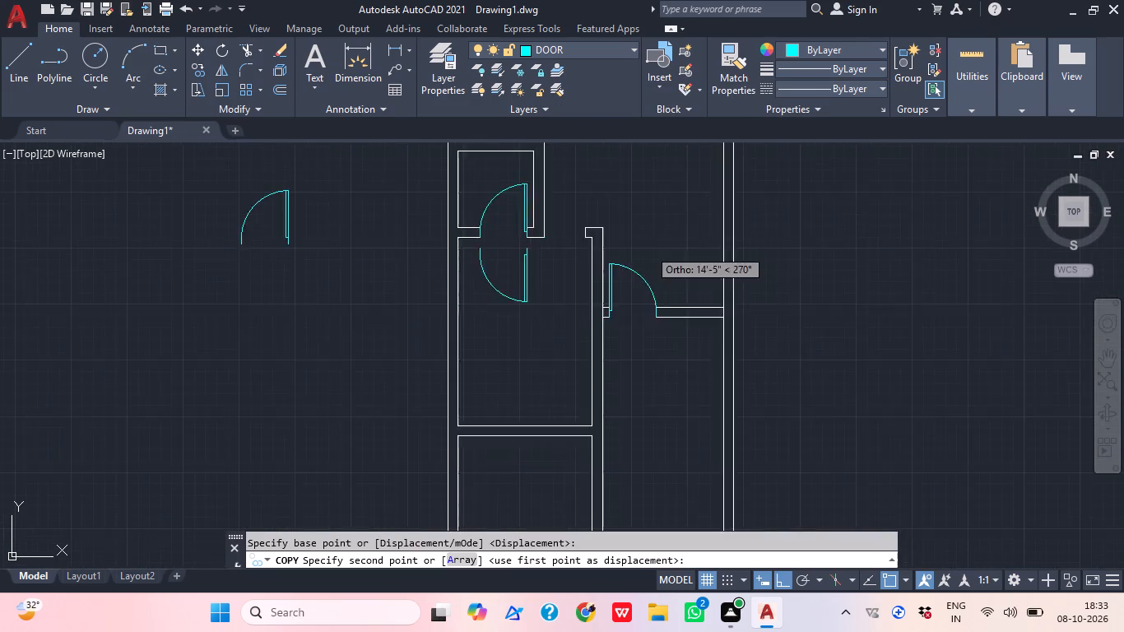
scroll(648, 249, "up", 1)
scroll(574, 232, "up", 2)
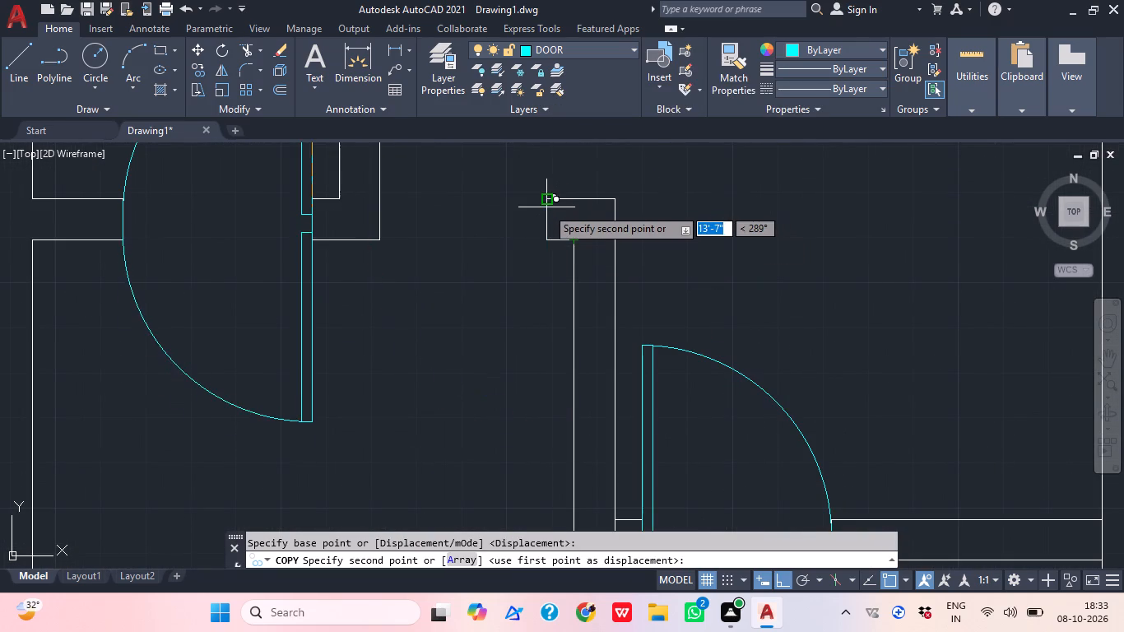
left_click(544, 207)
scroll(657, 239, "down", 2)
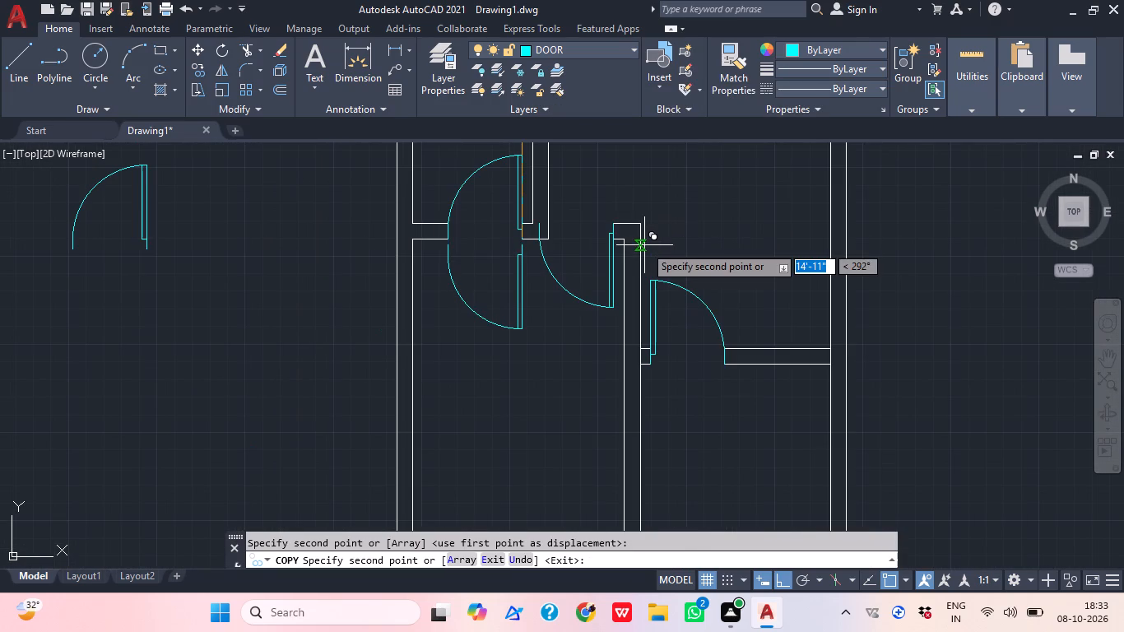
key("Escape")
Scale the new door by reference about its hinge corner so its width spans the opening to the lower small room's outer wall.
left_click(555, 272)
left_click(515, 298)
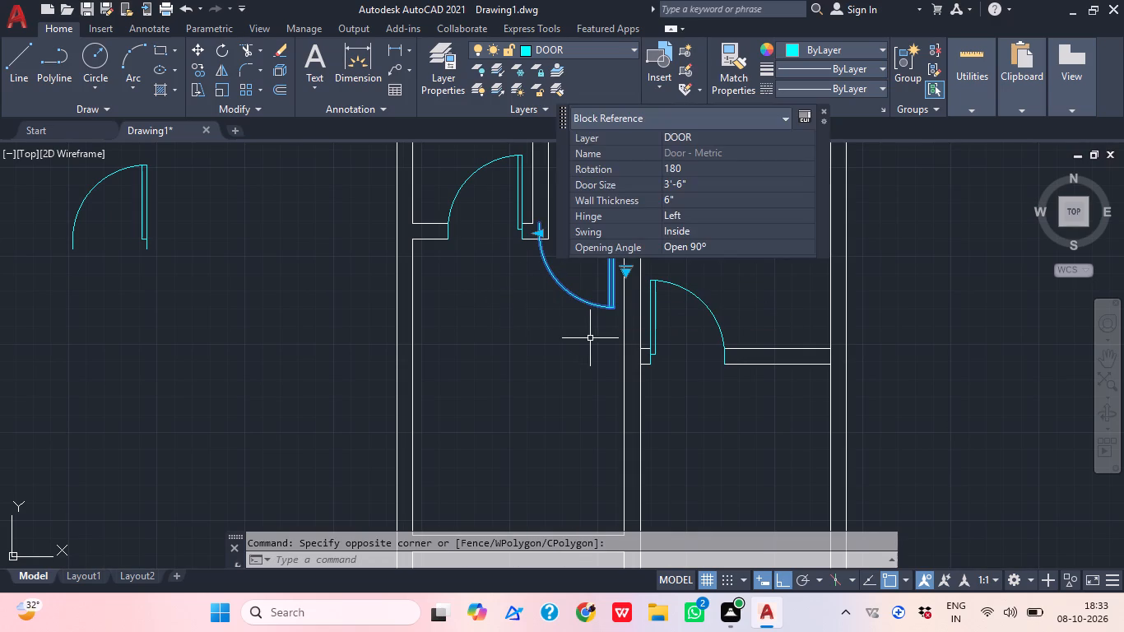
type("SC")
key("space")
scroll(587, 278, "up", 2)
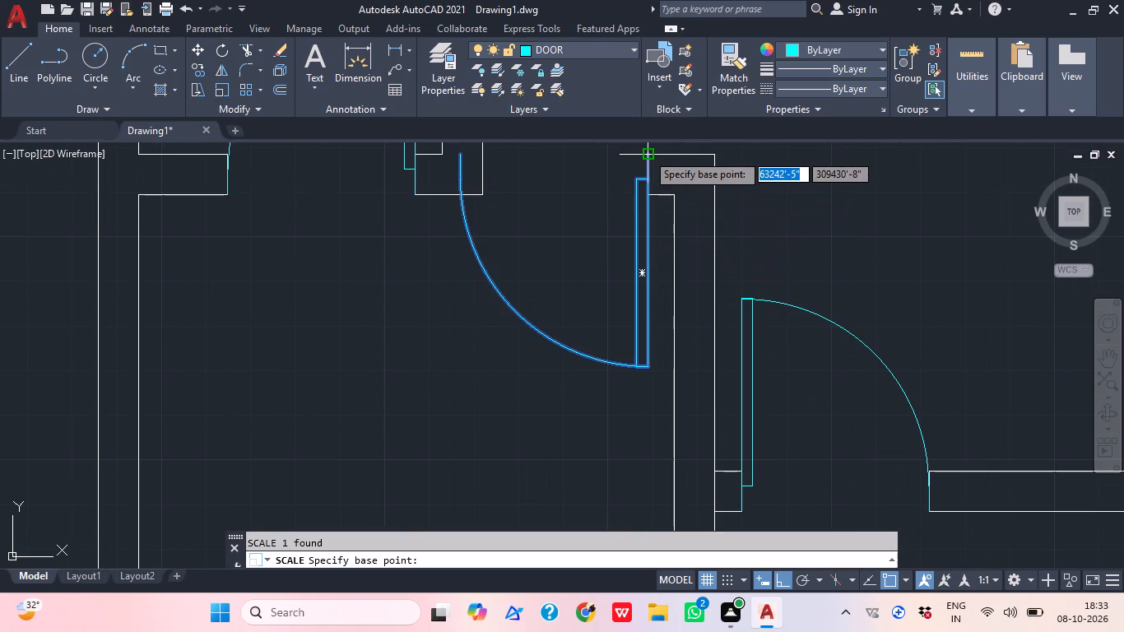
left_click(647, 154)
middle_click_drag(624, 237, 633, 386)
scroll(624, 237, "up", 1)
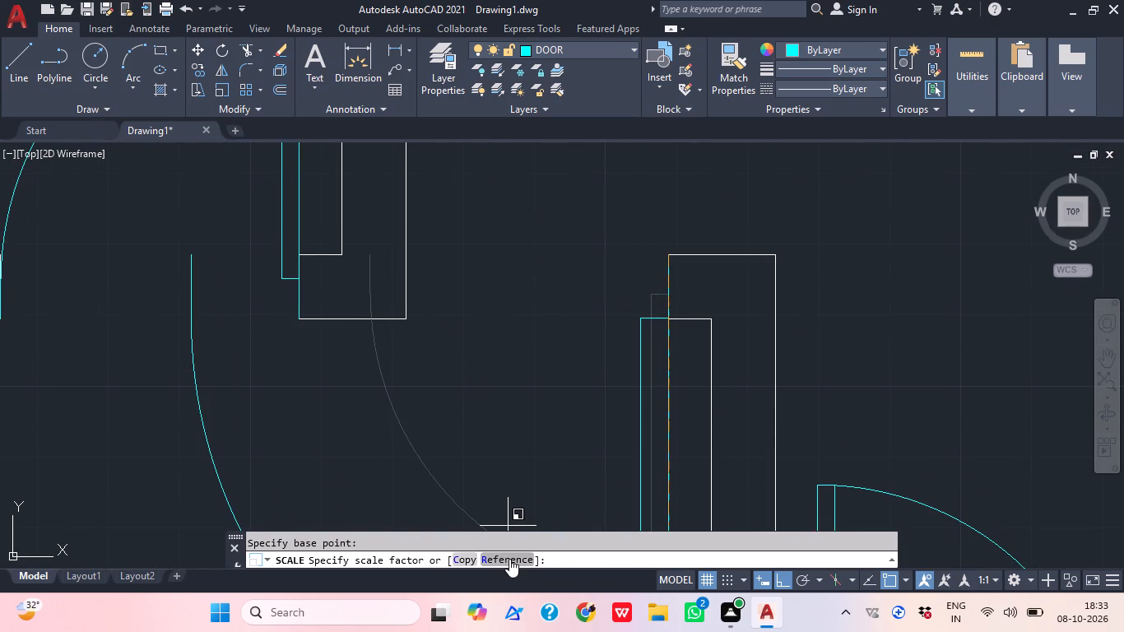
left_click(509, 559)
left_click(667, 253)
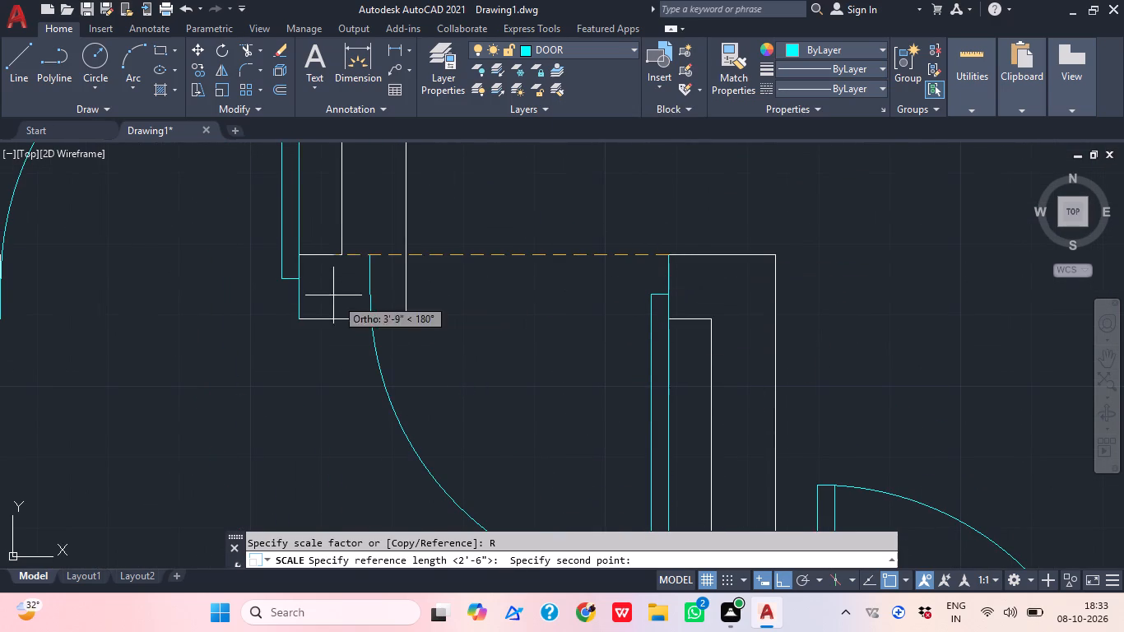
left_click(375, 254)
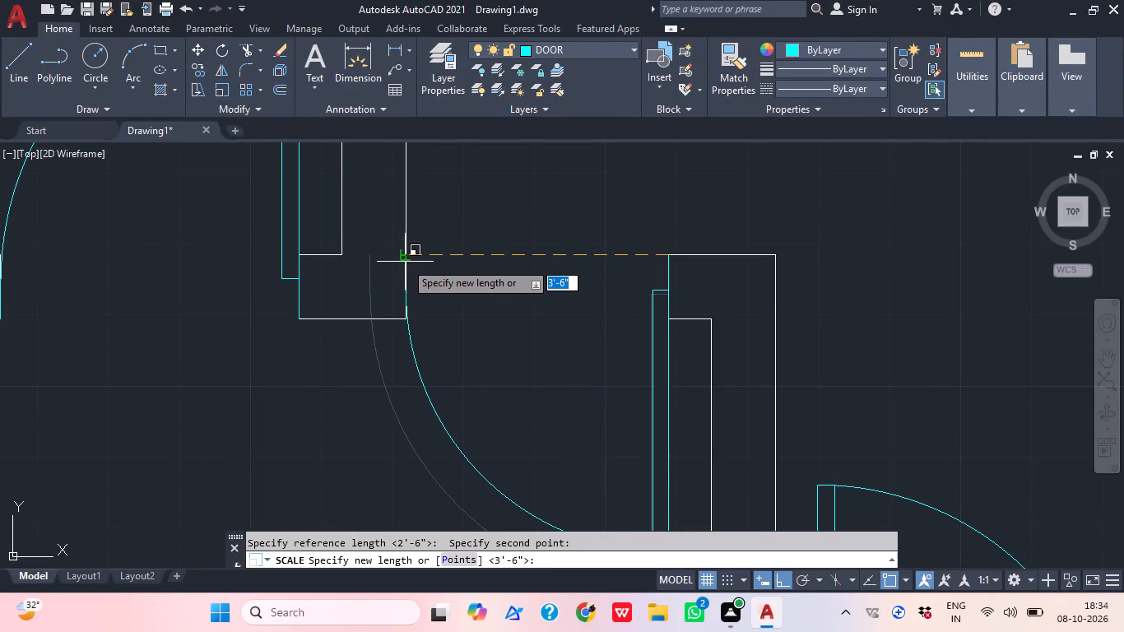
scroll(412, 266, "up", 1)
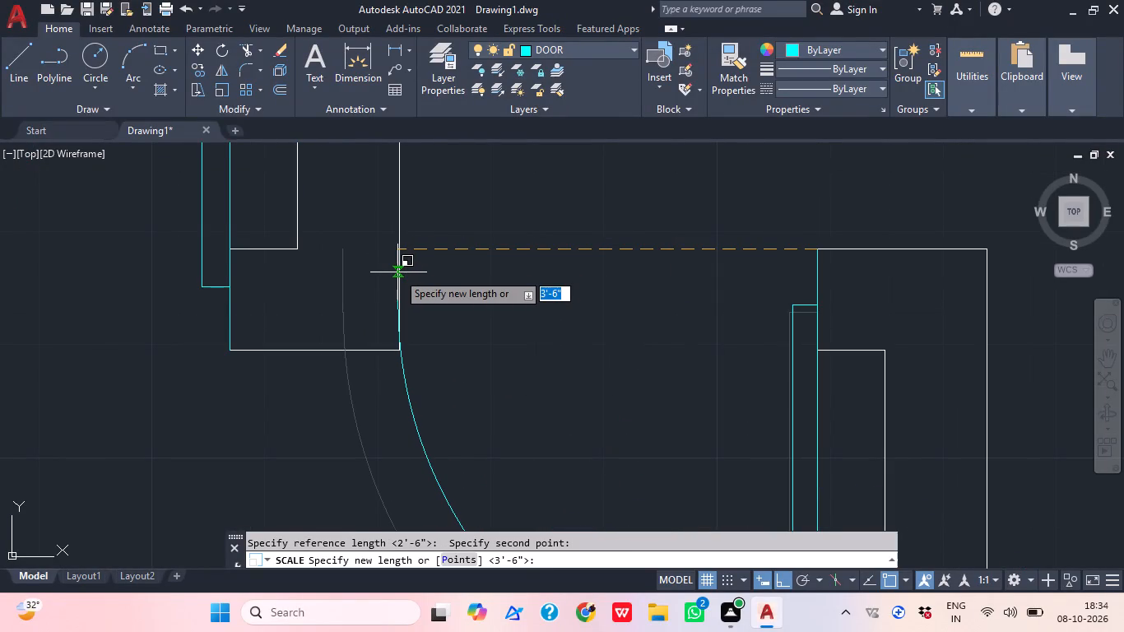
scroll(397, 270, "up", 3)
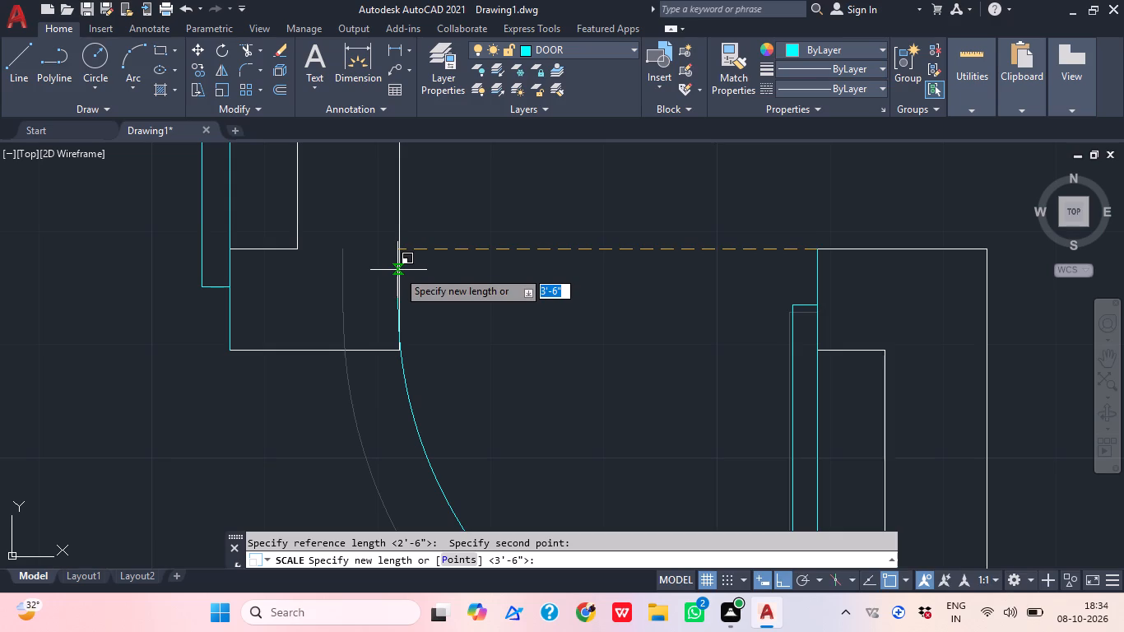
scroll(417, 260, "up", 2)
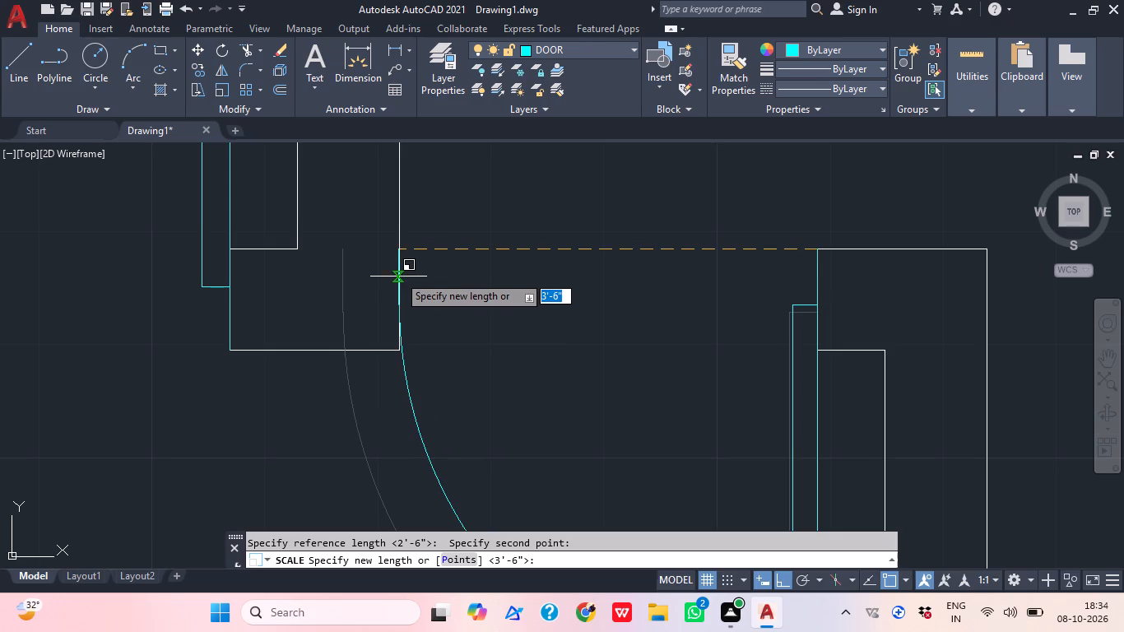
left_click(397, 267)
scroll(455, 254, "down", 2)
key("Escape")
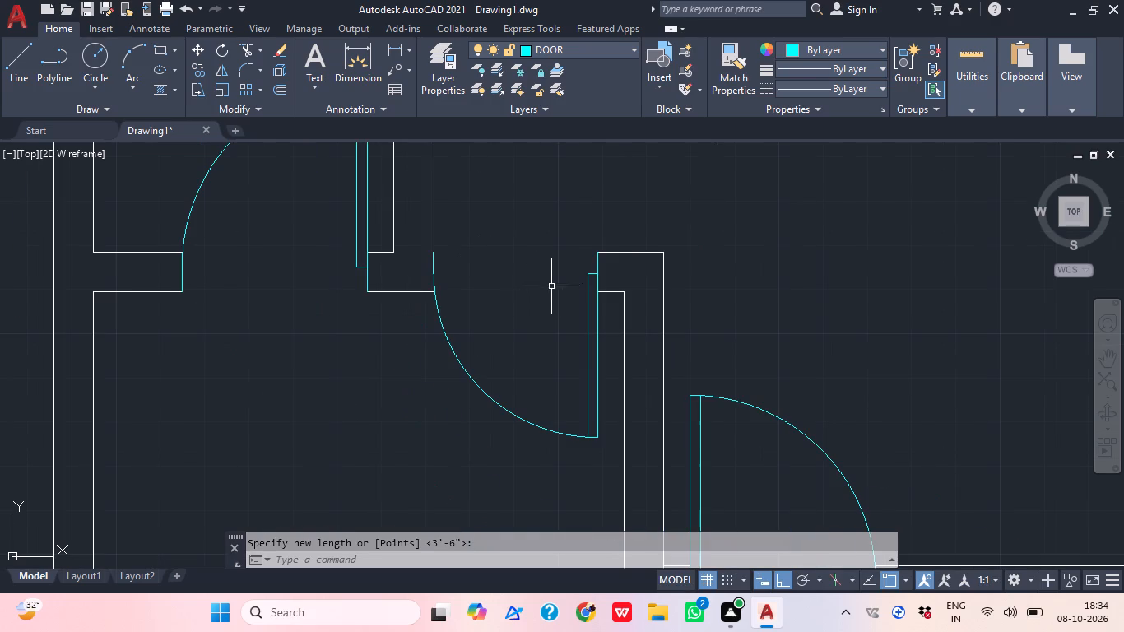
Check the whole floor plan and the wide opening in its bottom wall for doorways still without a door.
scroll(583, 268, "down", 2)
scroll(676, 309, "down", 2)
middle_click_drag(672, 310, 597, 332)
scroll(590, 334, "up", 1)
scroll(590, 337, "down", 2)
middle_click(615, 378)
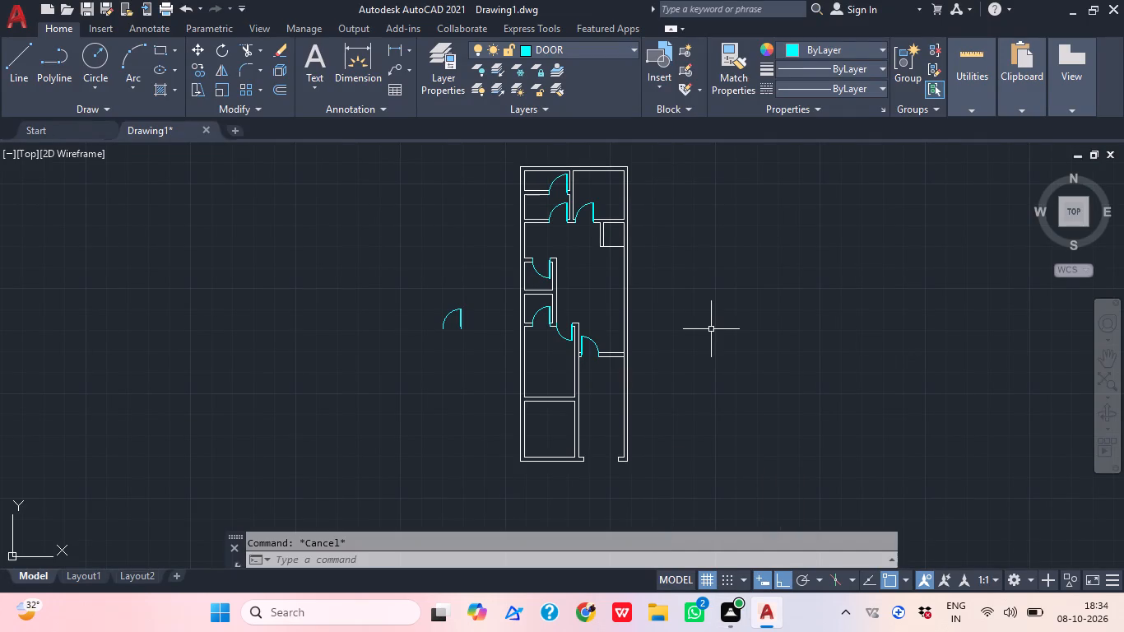
middle_click_drag(745, 325, 686, 333)
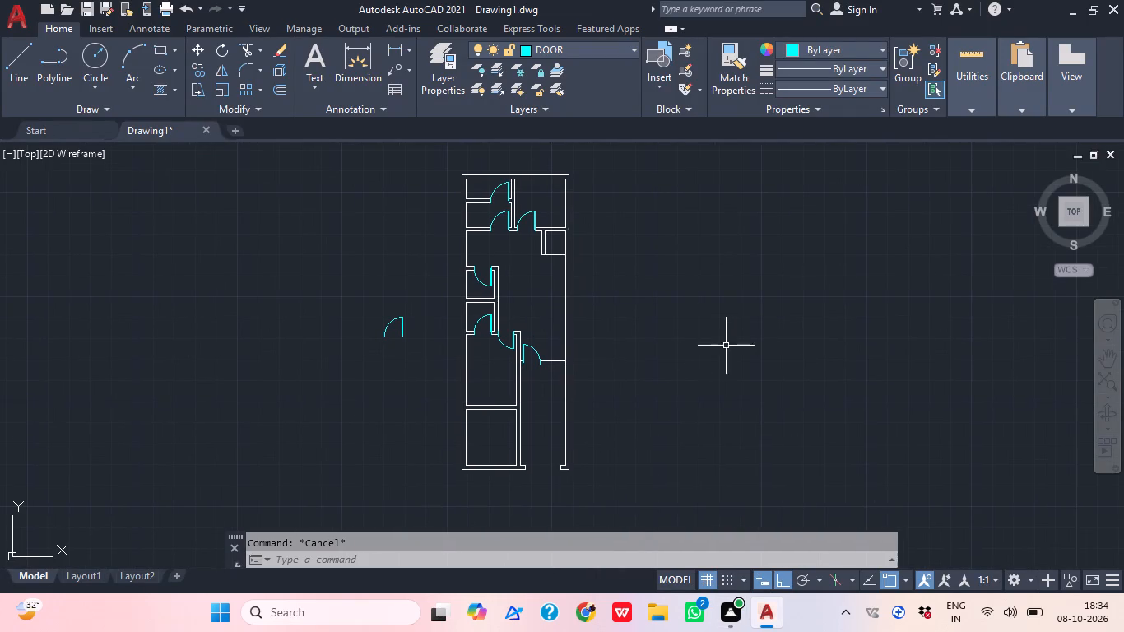
scroll(514, 422, "up", 2)
middle_click_drag(516, 422, 532, 272)
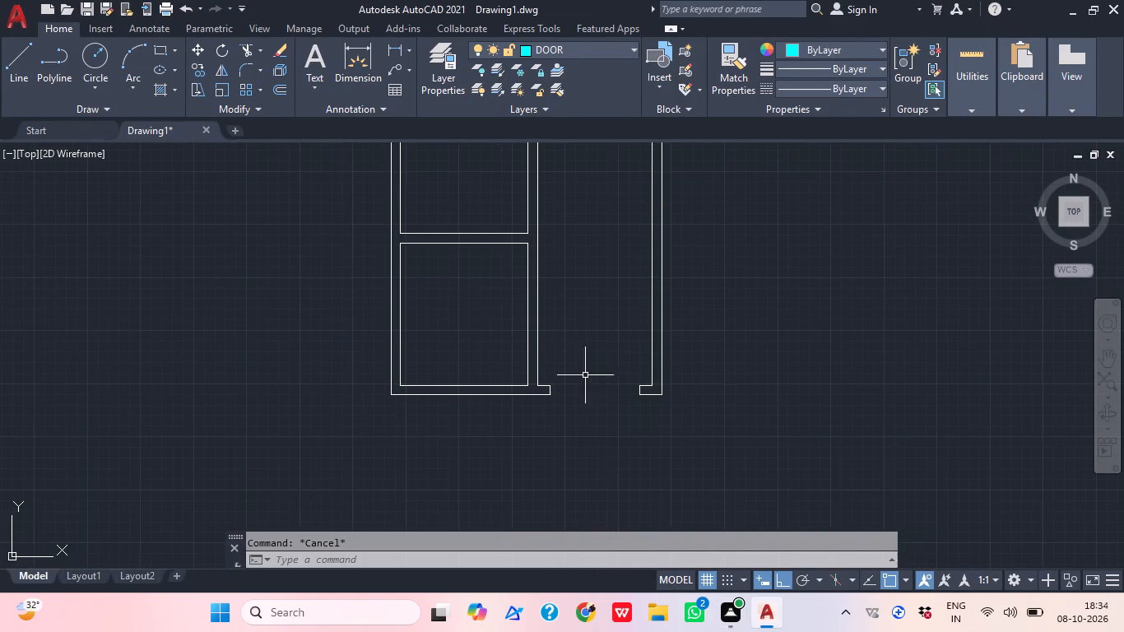
Scale the spare door outside the plan about its hinge corner, using its own width as reference and 3'6" as new length.
middle_click_drag(590, 364, 604, 611)
left_click(284, 325)
left_click(188, 235)
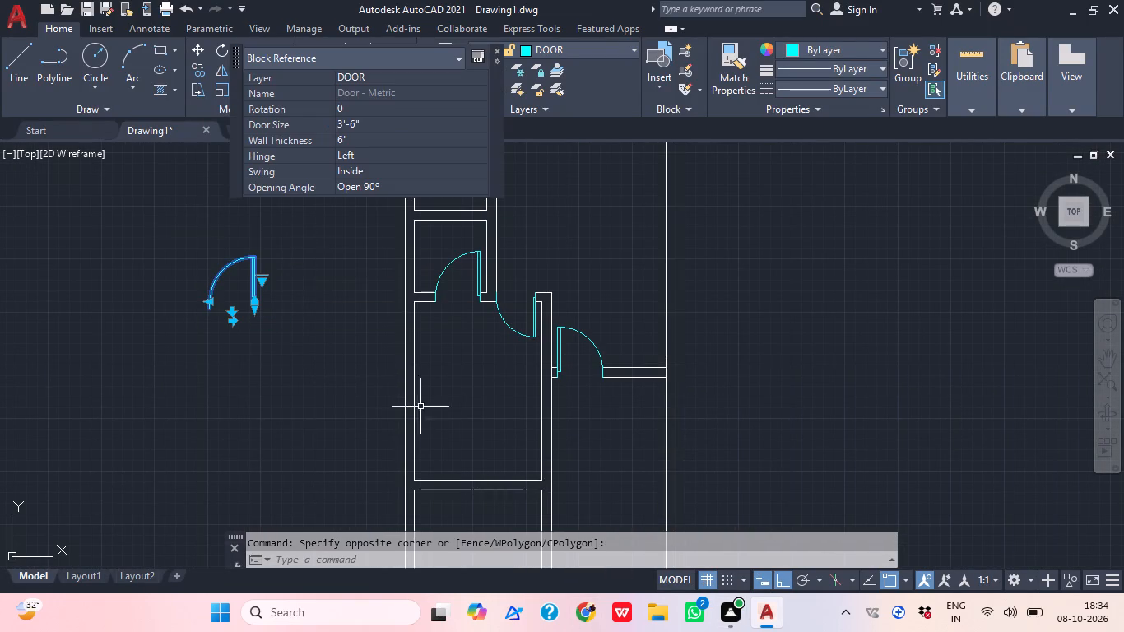
type("SC")
key("space")
scroll(202, 317, "up", 1)
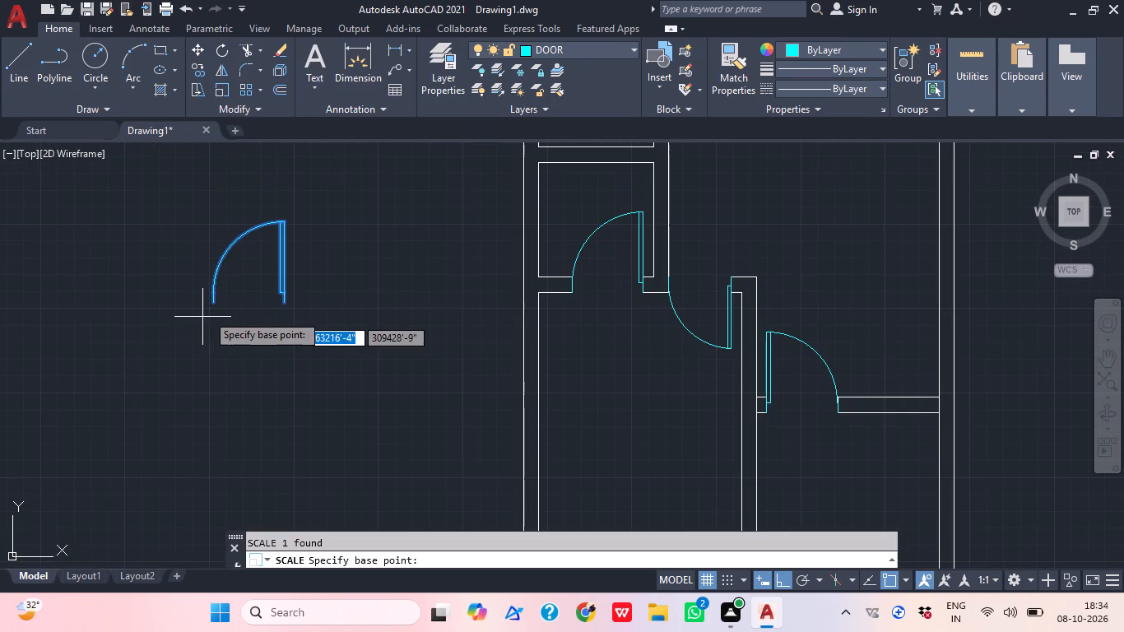
scroll(280, 304, "up", 4)
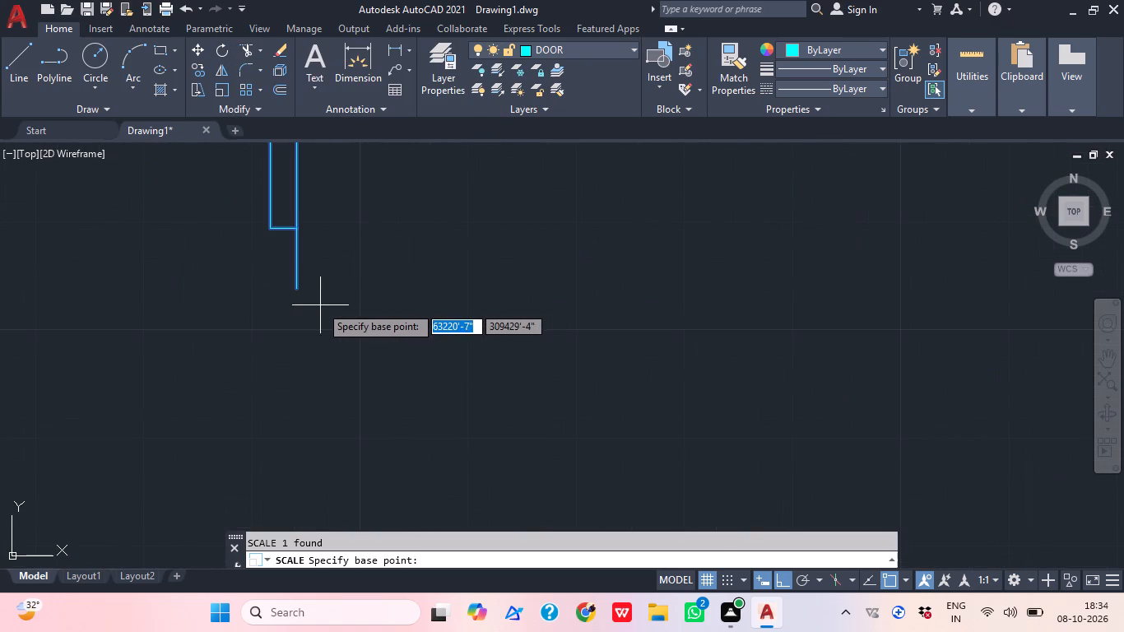
left_click(295, 291)
scroll(413, 295, "down", 2)
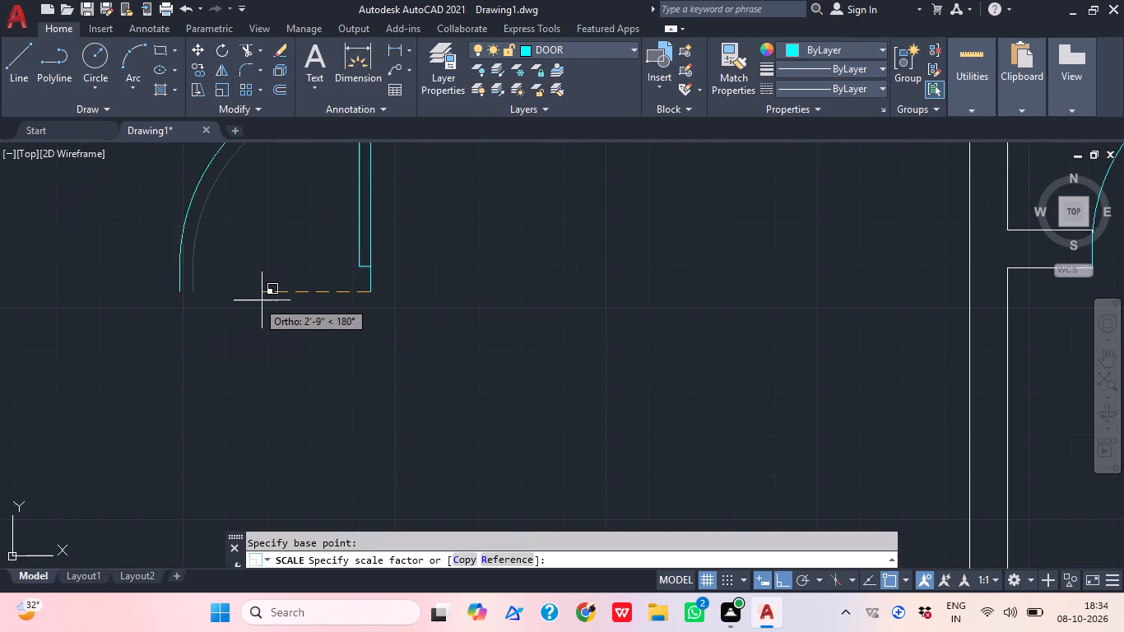
left_click(504, 560)
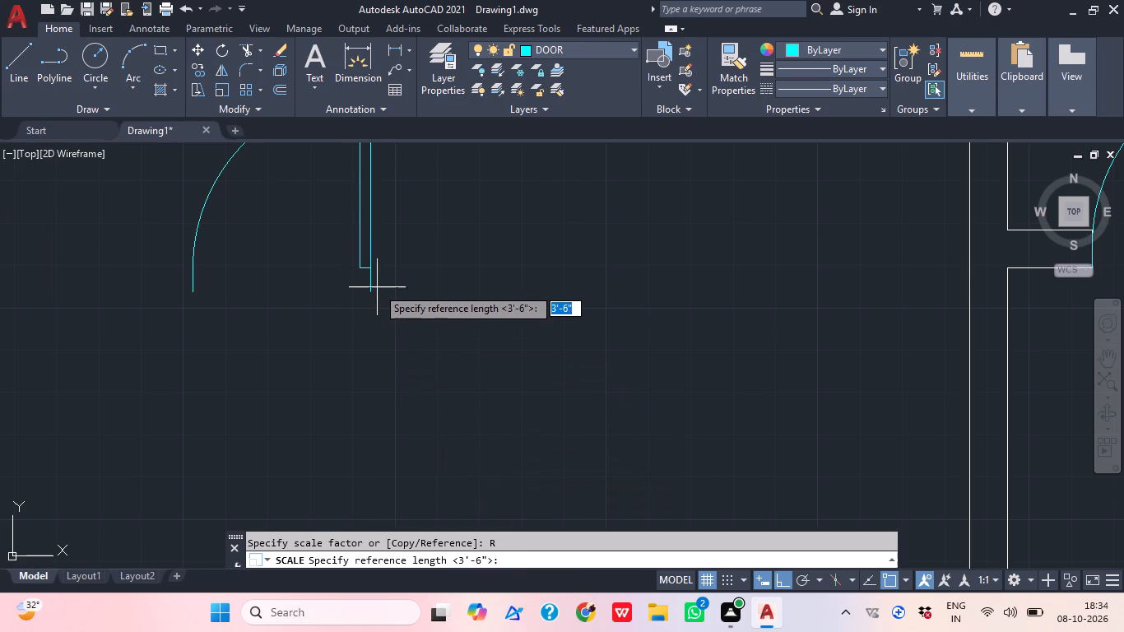
left_click(371, 296)
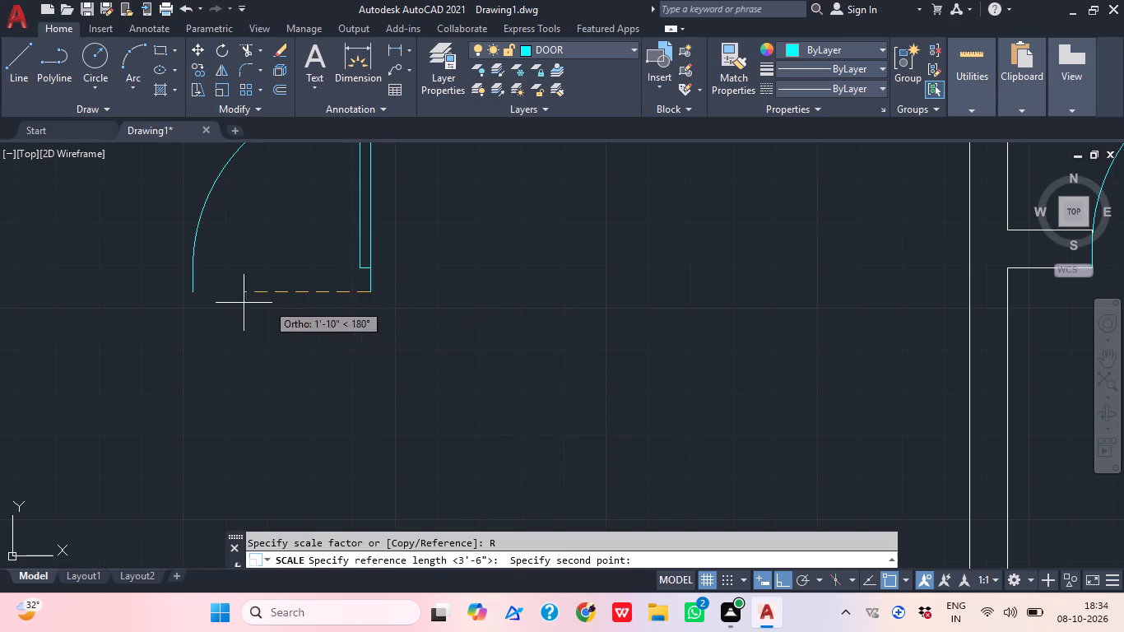
left_click(197, 293)
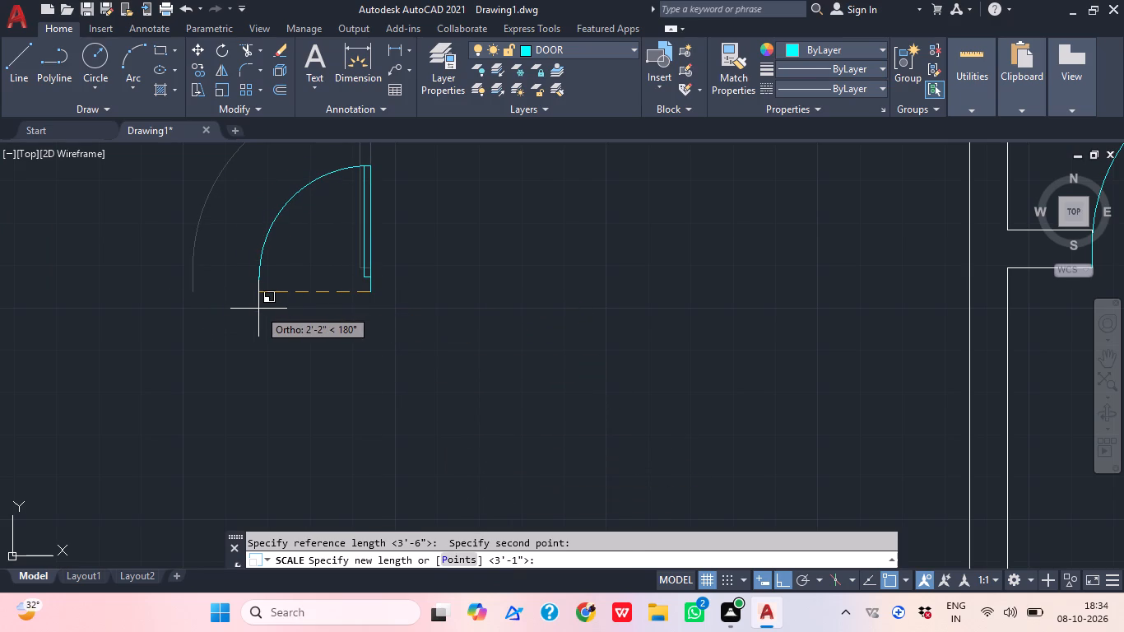
type("3;")
key("BackSpace")
type("'6\"")
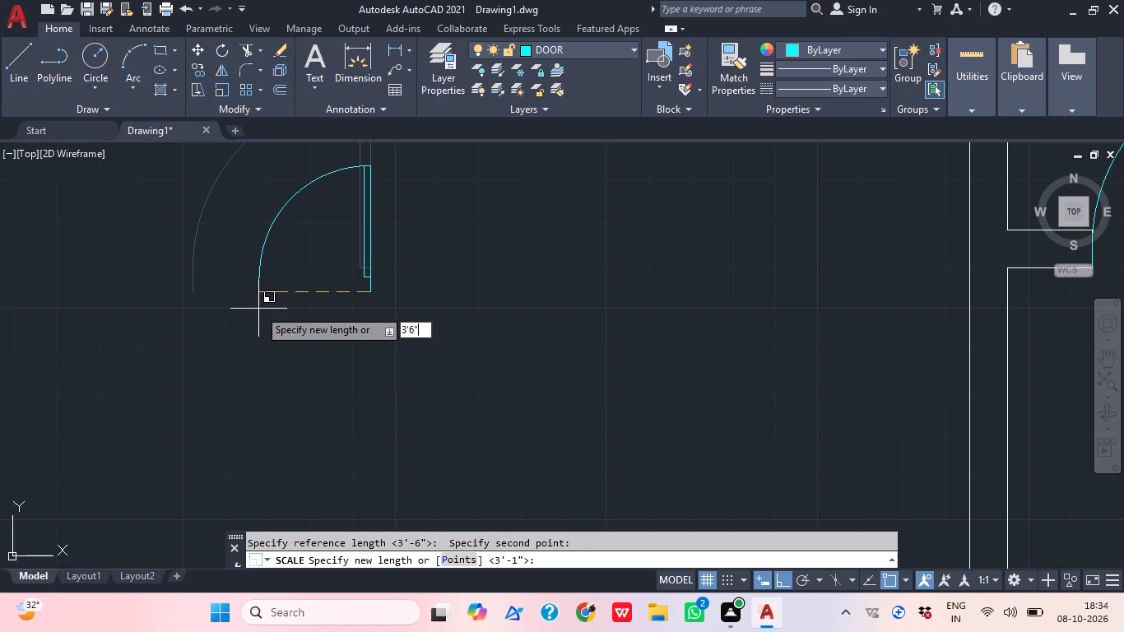
key("Return")
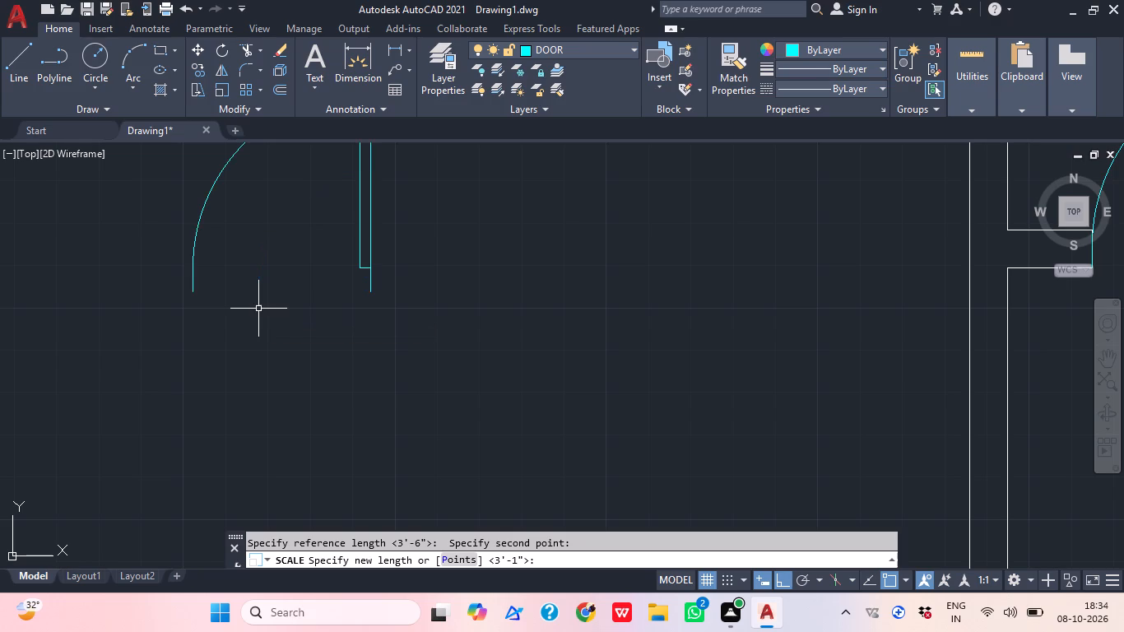
Mirror the spare door about the vertical line through its hinge side, keeping the original, to form a double door.
scroll(258, 309, "down", 2)
middle_click_drag(264, 315, 307, 342)
left_click(372, 344)
left_click(230, 202)
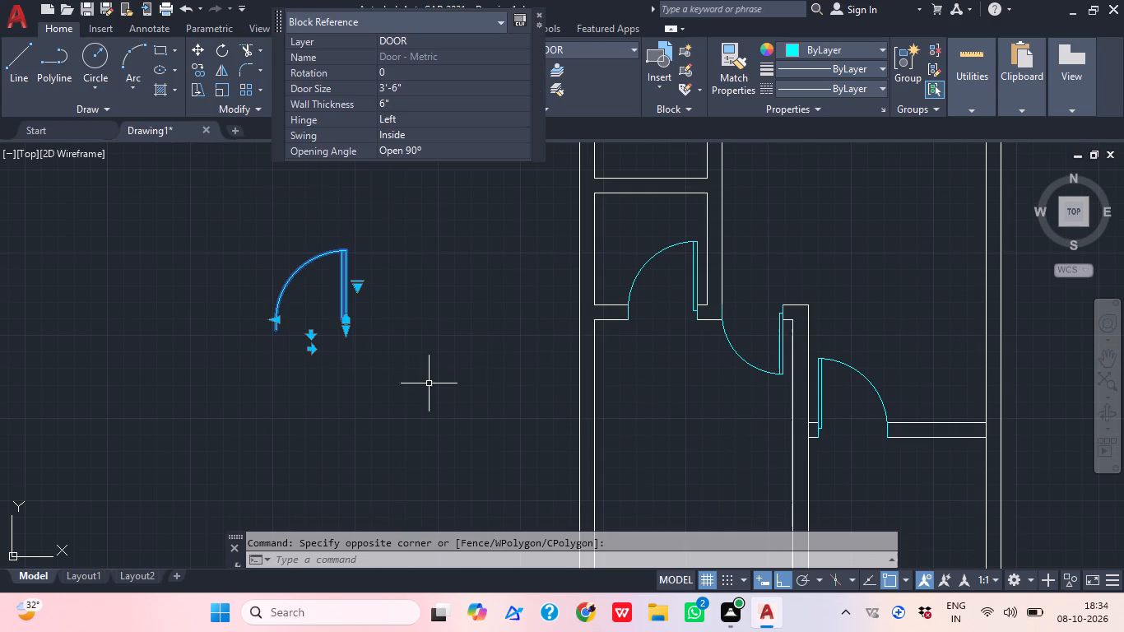
type("MI")
key("space")
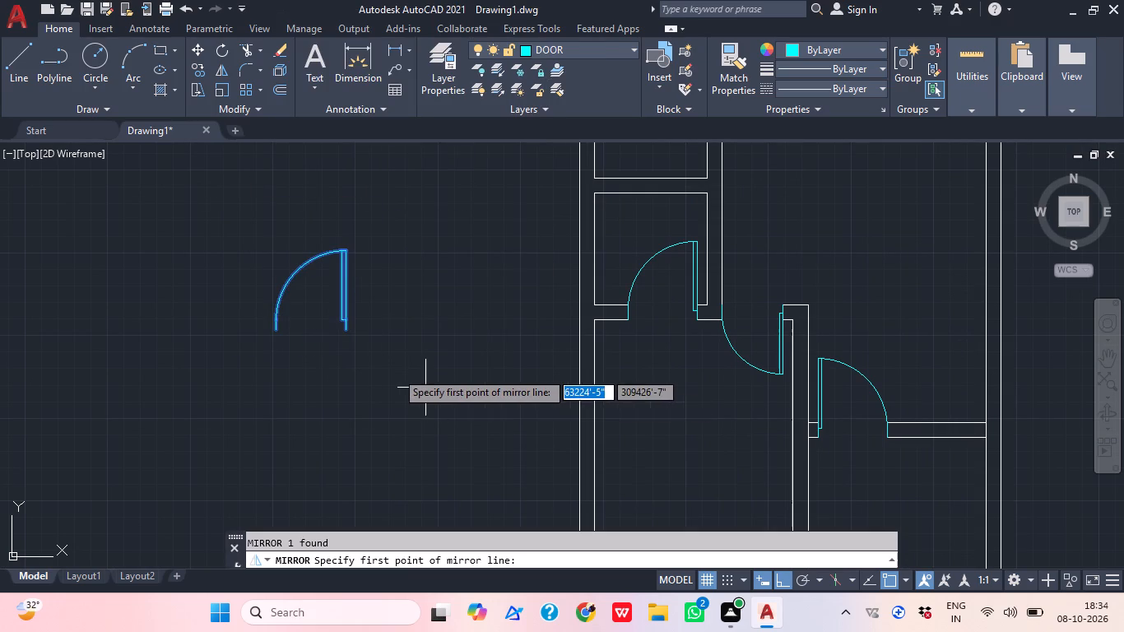
left_click(346, 328)
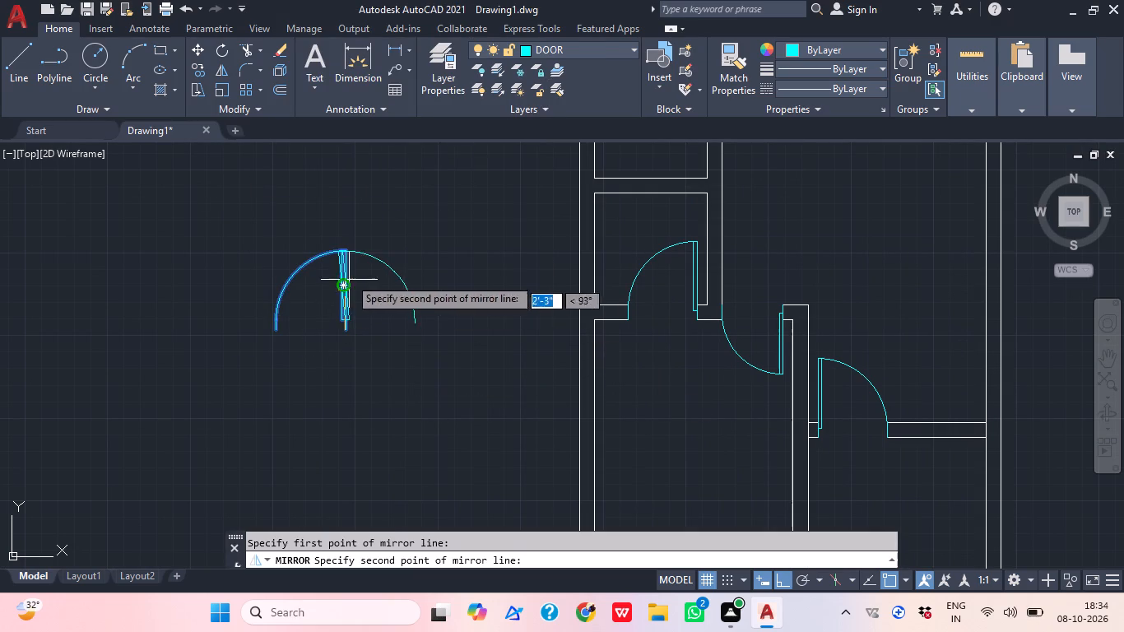
left_click(314, 172)
left_click_drag(357, 229, 314, 172)
Move the original door leaf 7'-0" across the mirrored one so their free ends meet, forming a double door.
left_click(369, 269)
left_click(391, 243)
left_click(366, 272)
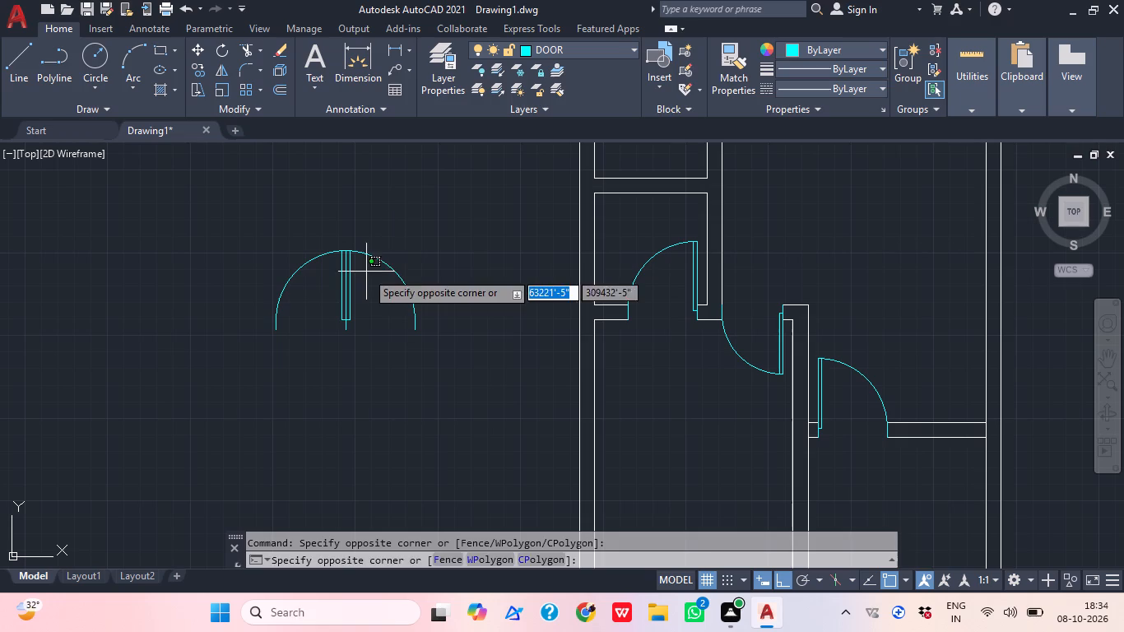
left_click(381, 254)
left_click(373, 258)
type("M")
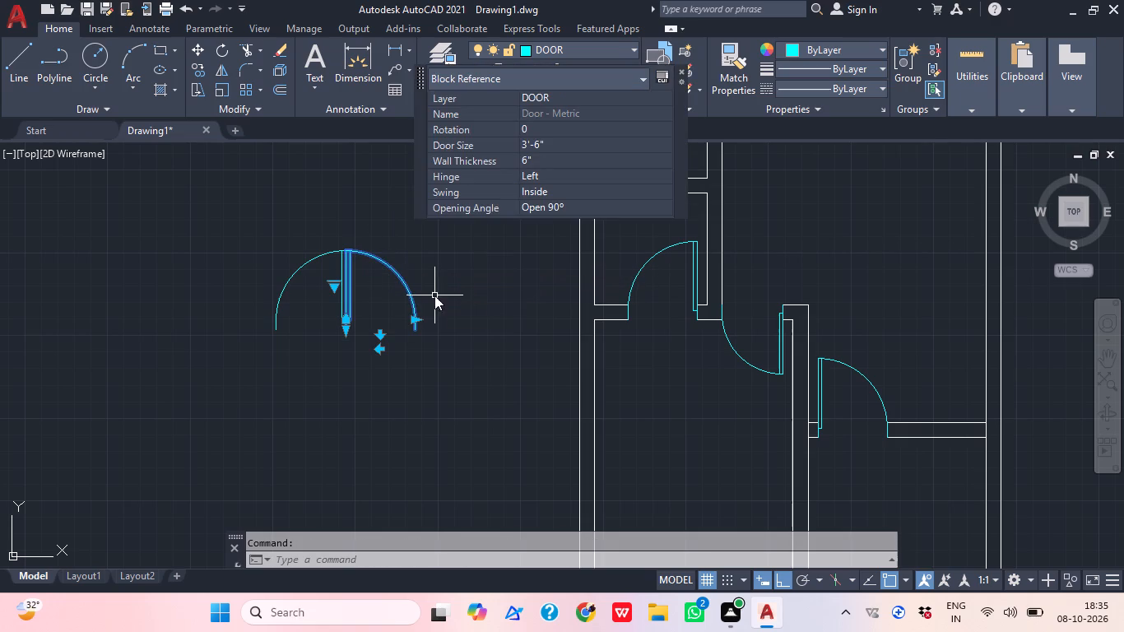
key("space")
scroll(344, 342, "up", 3)
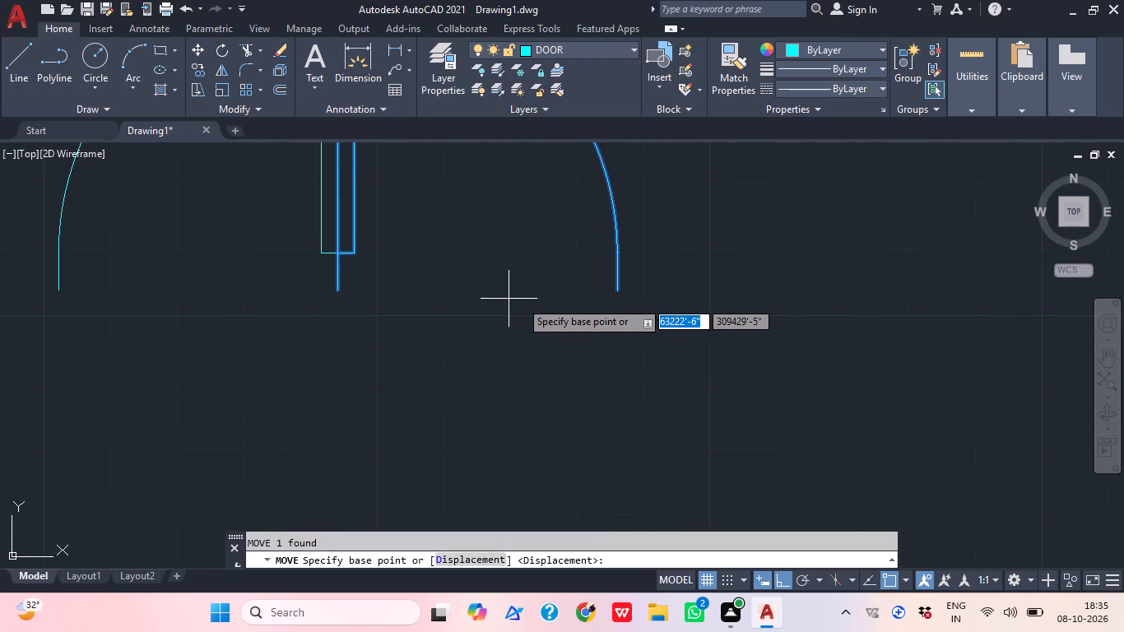
left_click(618, 294)
scroll(646, 286, "down", 3)
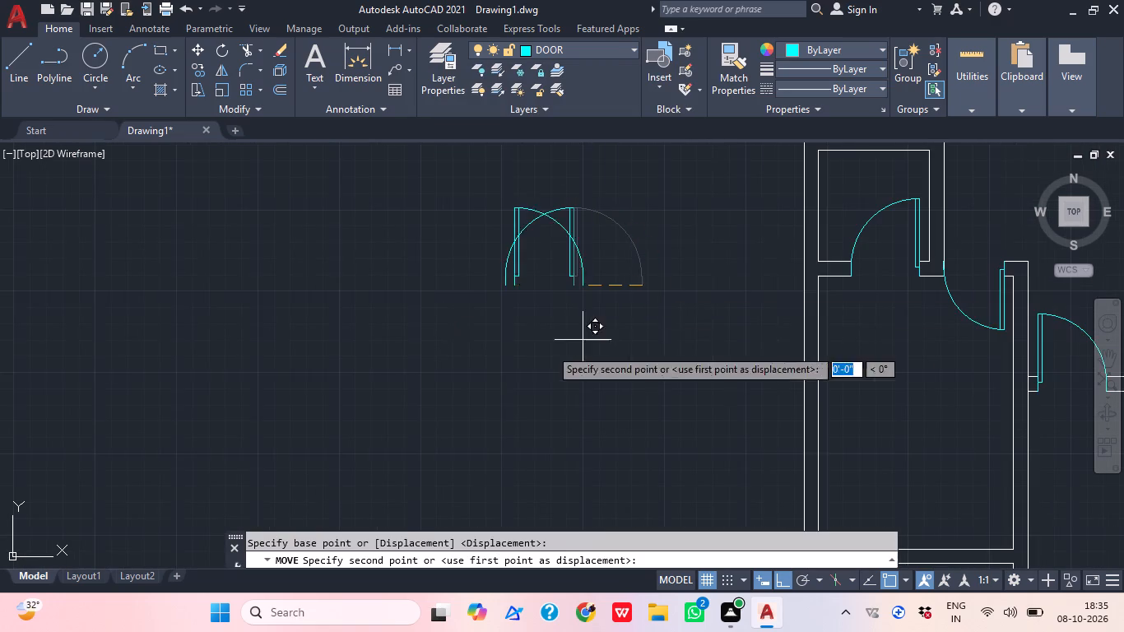
scroll(495, 315, "up", 2)
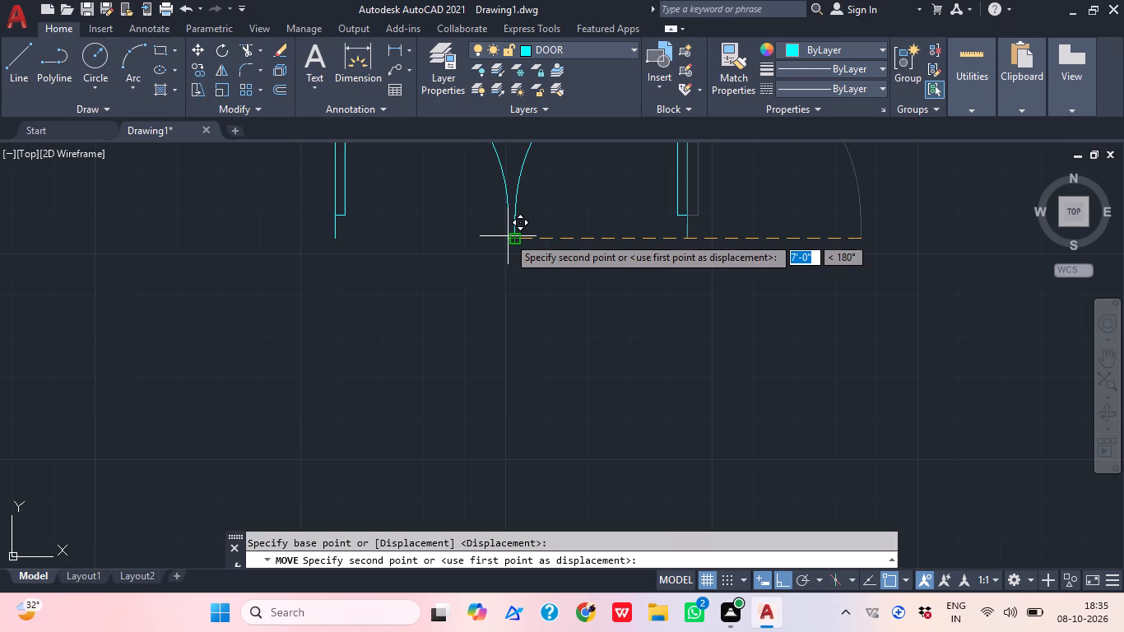
left_click(511, 237)
middle_click_drag(535, 274, 529, 318)
scroll(623, 328, "down", 2)
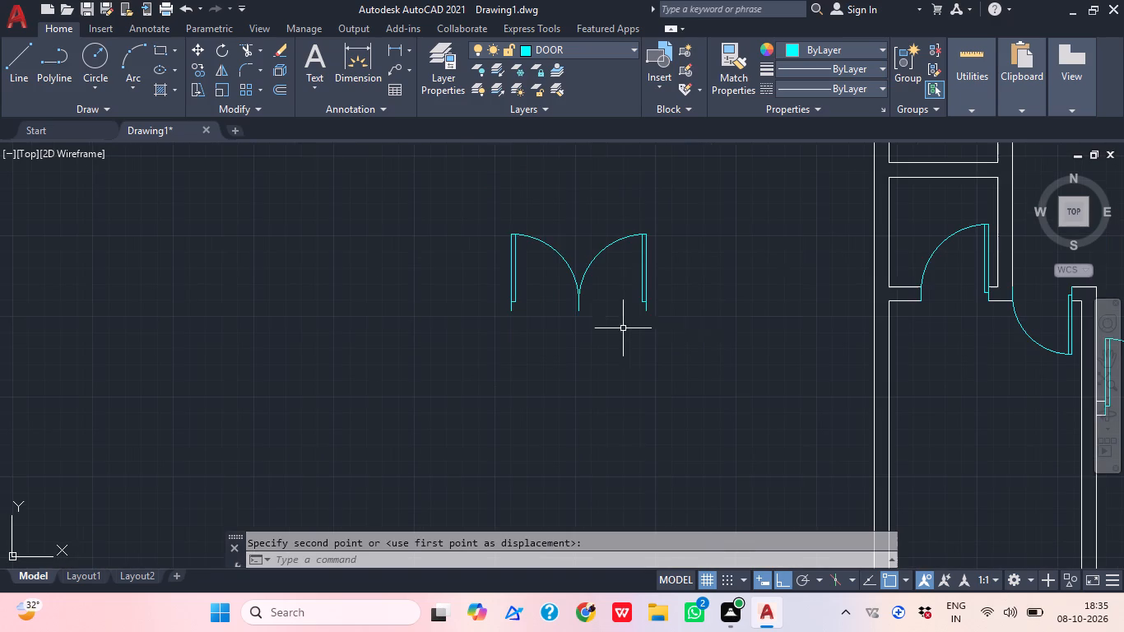
Move both double-door leaves from outside the plan into the wide opening in the bottom wall.
left_click_drag(724, 334, 718, 317)
left_click(355, 224)
key("m")
key("space")
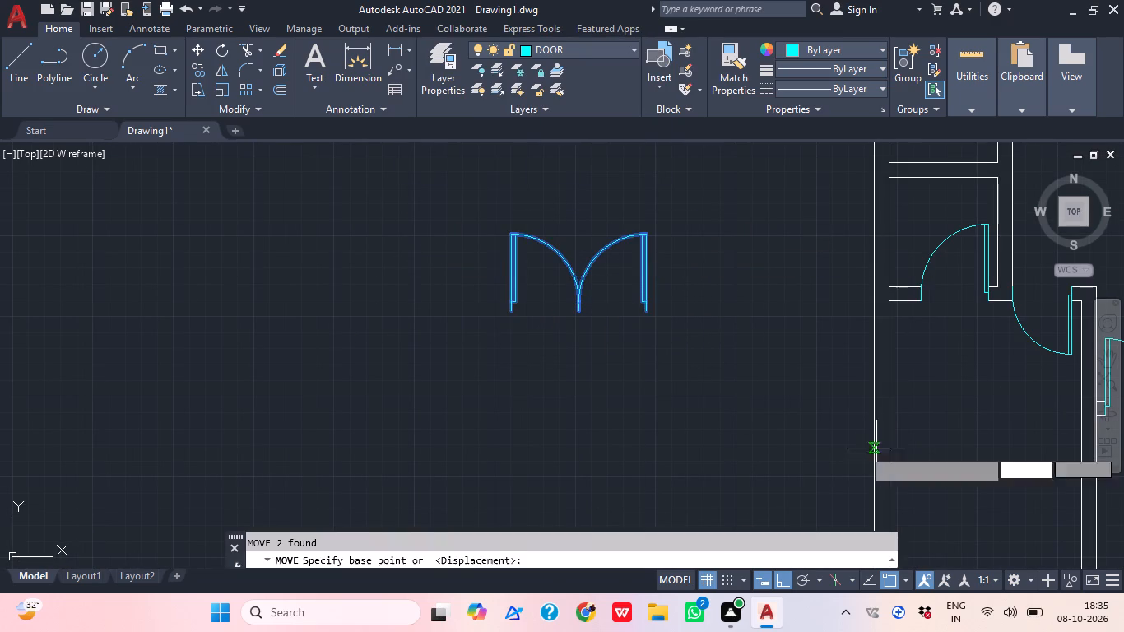
scroll(512, 327, "up", 4)
left_click(474, 223)
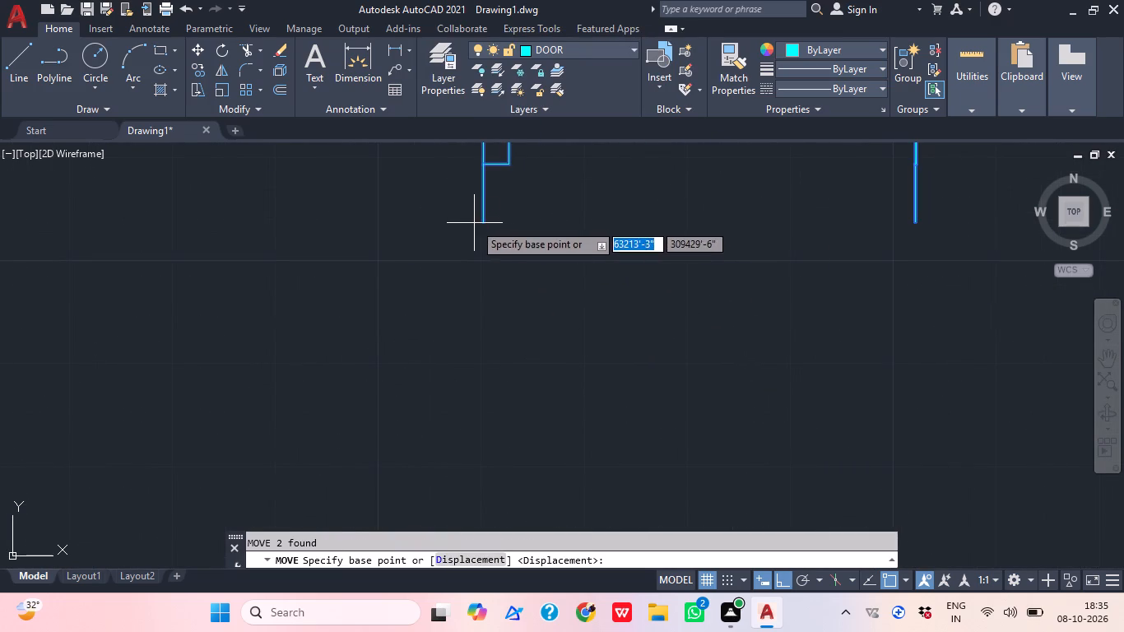
scroll(474, 223, "down", 5)
middle_click_drag(630, 258, 620, 267)
scroll(524, 308, "down", 2)
middle_click_drag(469, 308, 301, 267)
scroll(301, 267, "down", 1)
scroll(454, 397, "up", 1)
scroll(454, 397, "down", 1)
scroll(455, 395, "up", 1)
scroll(499, 292, "up", 3)
scroll(499, 290, "down", 1)
scroll(499, 290, "up", 1)
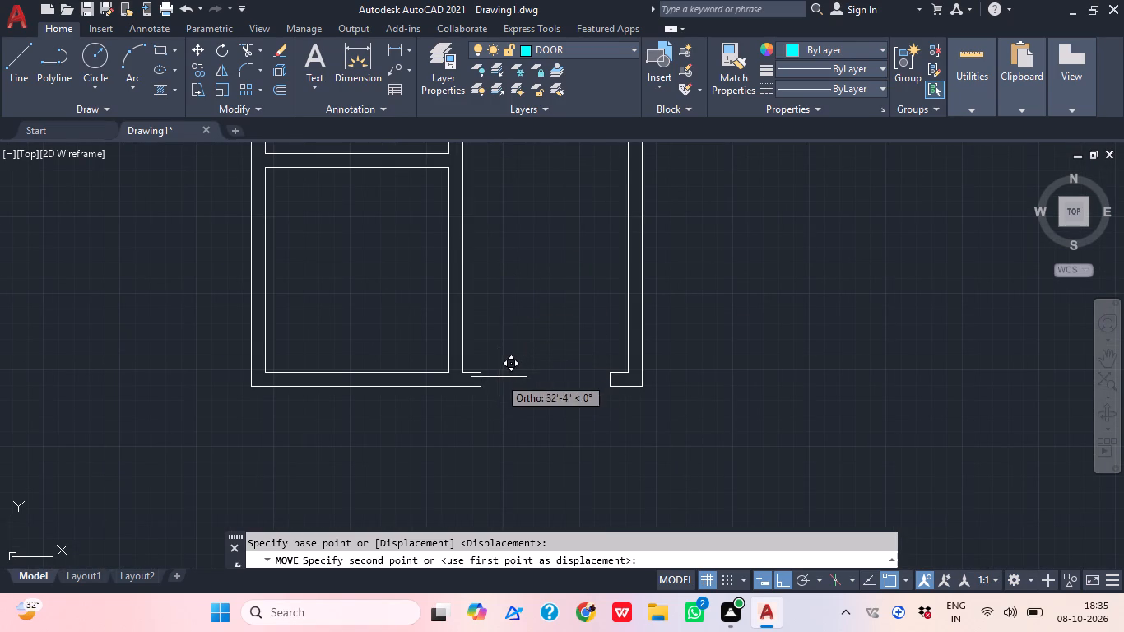
left_click(481, 385)
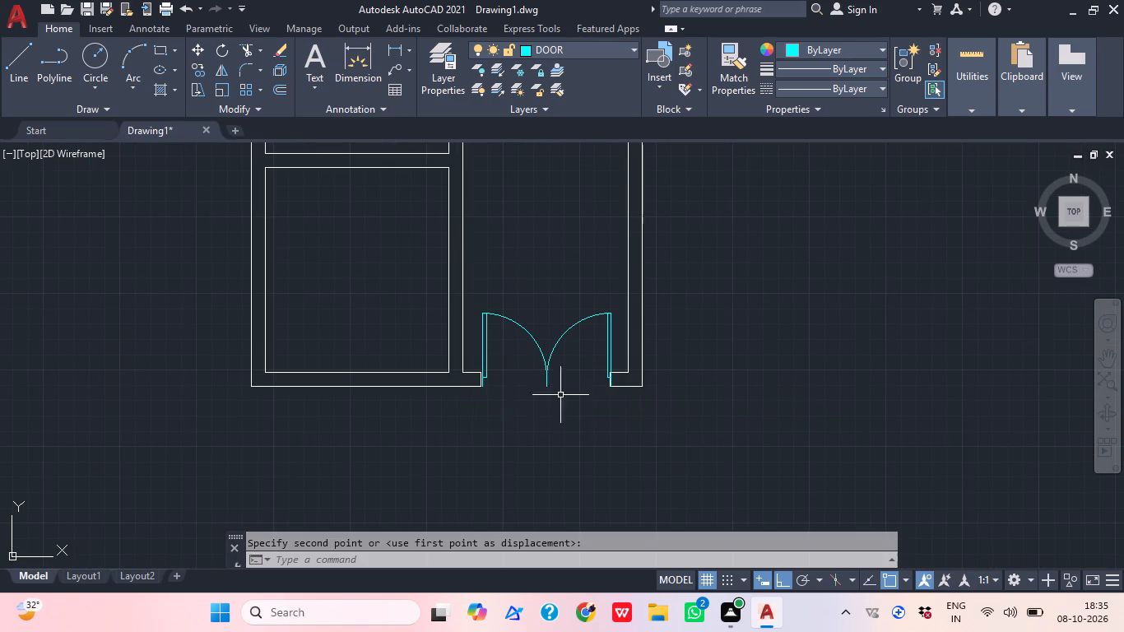
key("Escape")
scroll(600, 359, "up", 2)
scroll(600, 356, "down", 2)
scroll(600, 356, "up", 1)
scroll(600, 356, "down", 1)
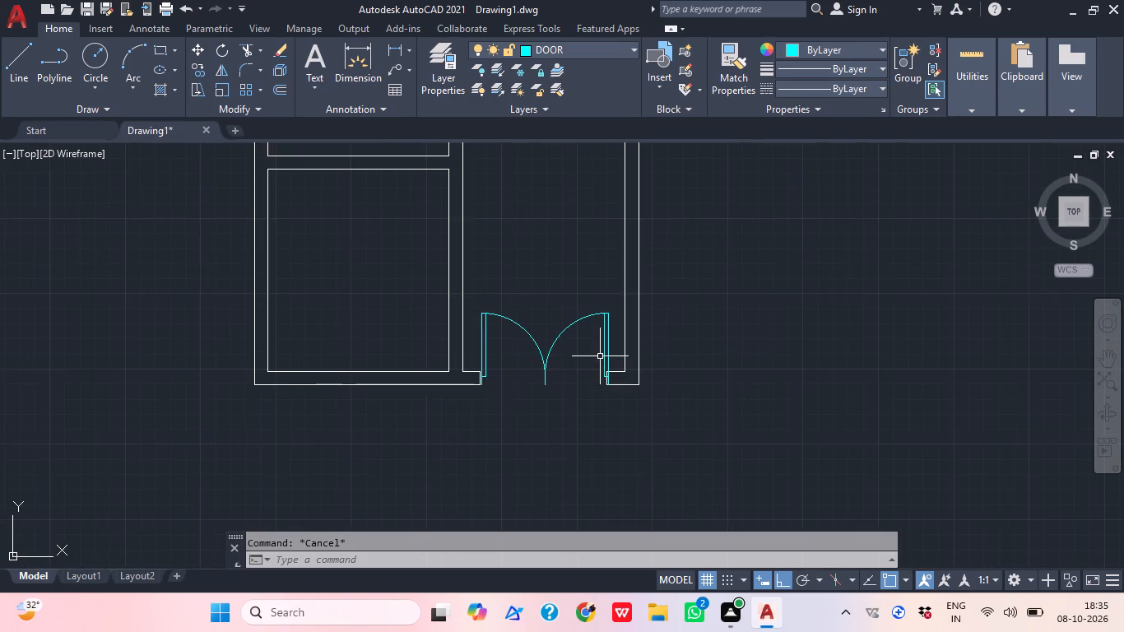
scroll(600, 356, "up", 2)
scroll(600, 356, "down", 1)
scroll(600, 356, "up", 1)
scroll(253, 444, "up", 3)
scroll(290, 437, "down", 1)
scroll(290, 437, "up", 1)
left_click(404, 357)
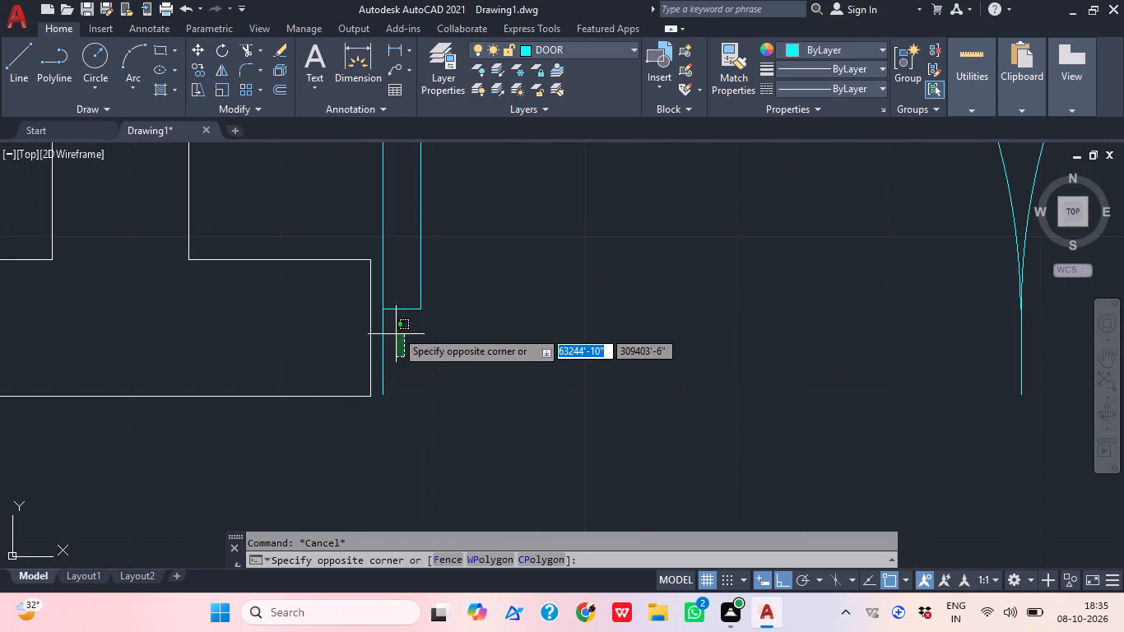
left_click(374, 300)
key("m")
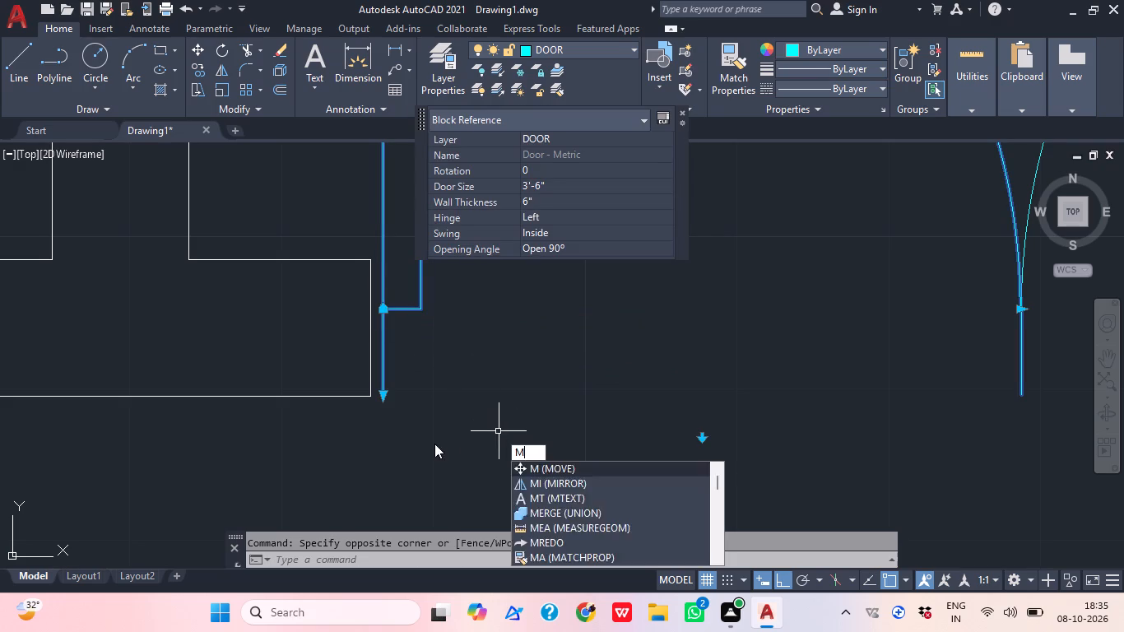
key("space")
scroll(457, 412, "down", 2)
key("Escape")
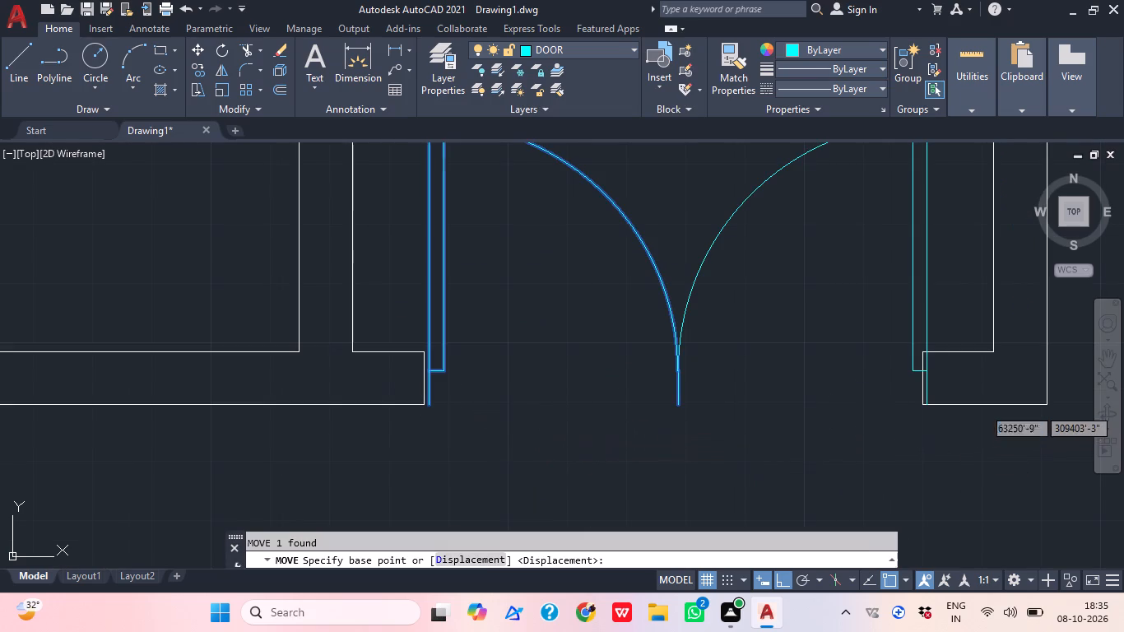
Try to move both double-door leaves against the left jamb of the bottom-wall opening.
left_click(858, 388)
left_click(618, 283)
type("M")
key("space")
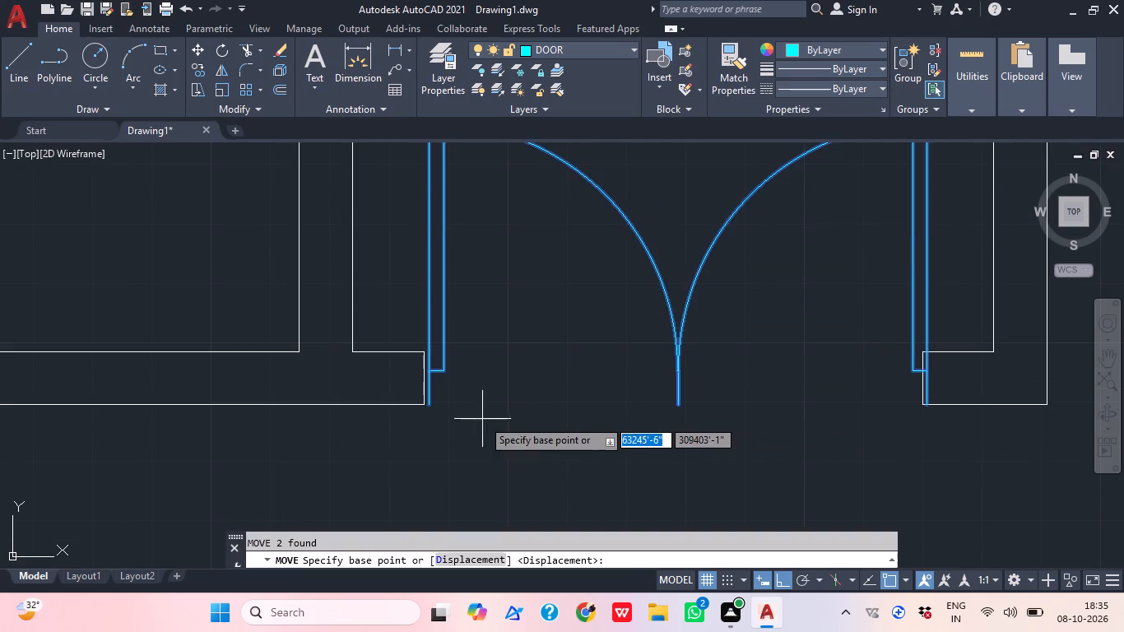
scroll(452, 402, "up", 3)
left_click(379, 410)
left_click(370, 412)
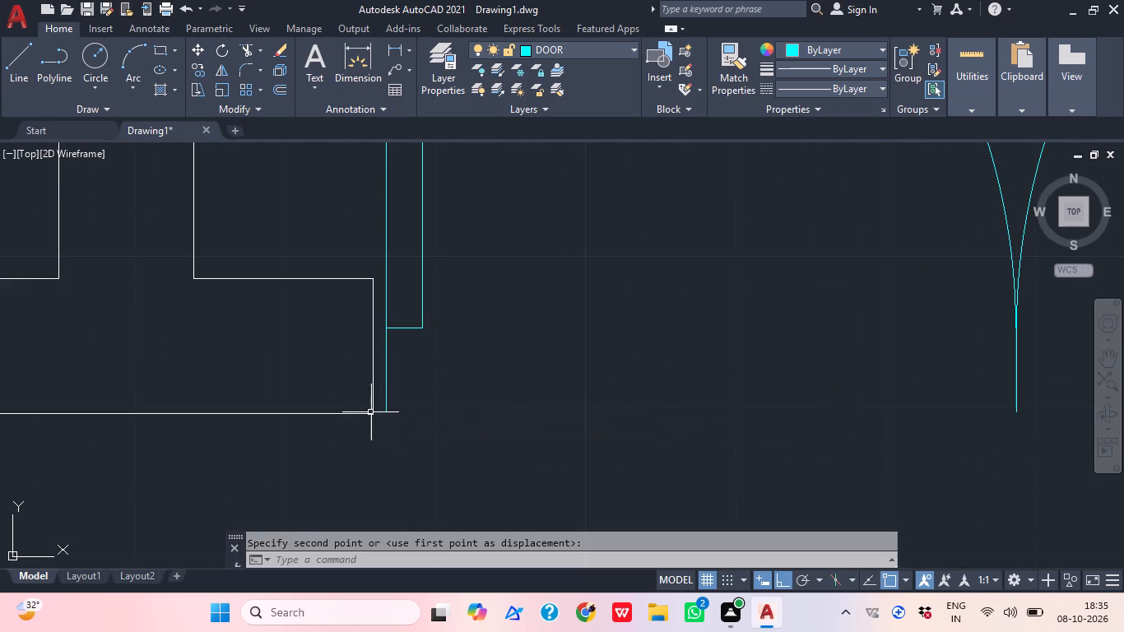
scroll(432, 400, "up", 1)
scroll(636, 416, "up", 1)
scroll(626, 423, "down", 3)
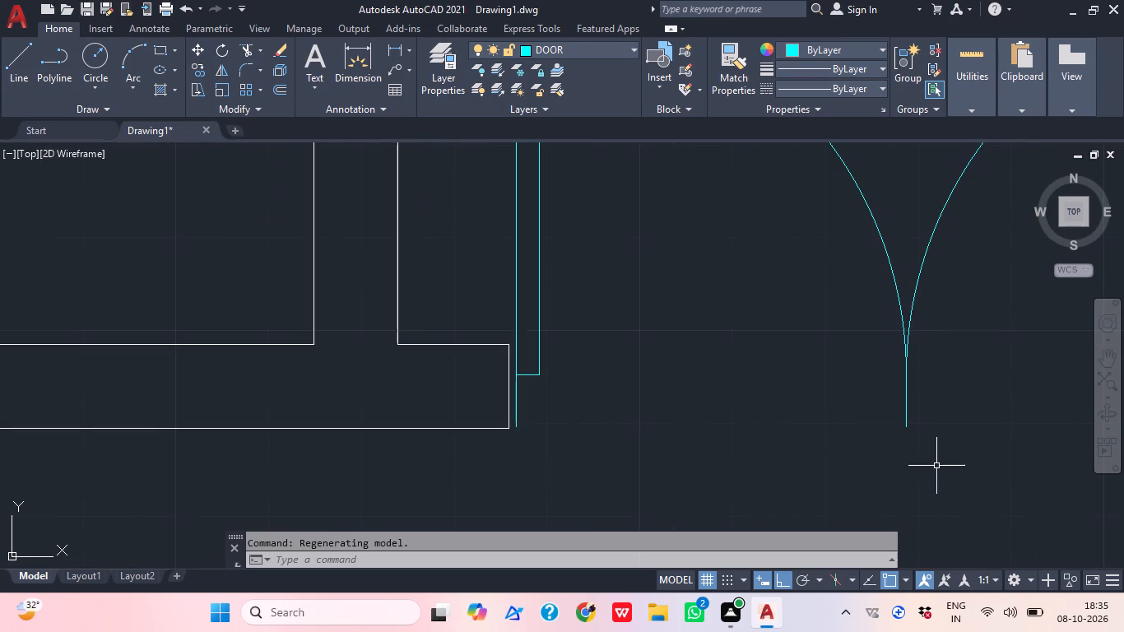
Move both double-door leaves by the left leaf's lower outer endpoint onto the outer corner of the opening's left jamb.
left_click(945, 475)
left_click(824, 330)
type("M")
key("space")
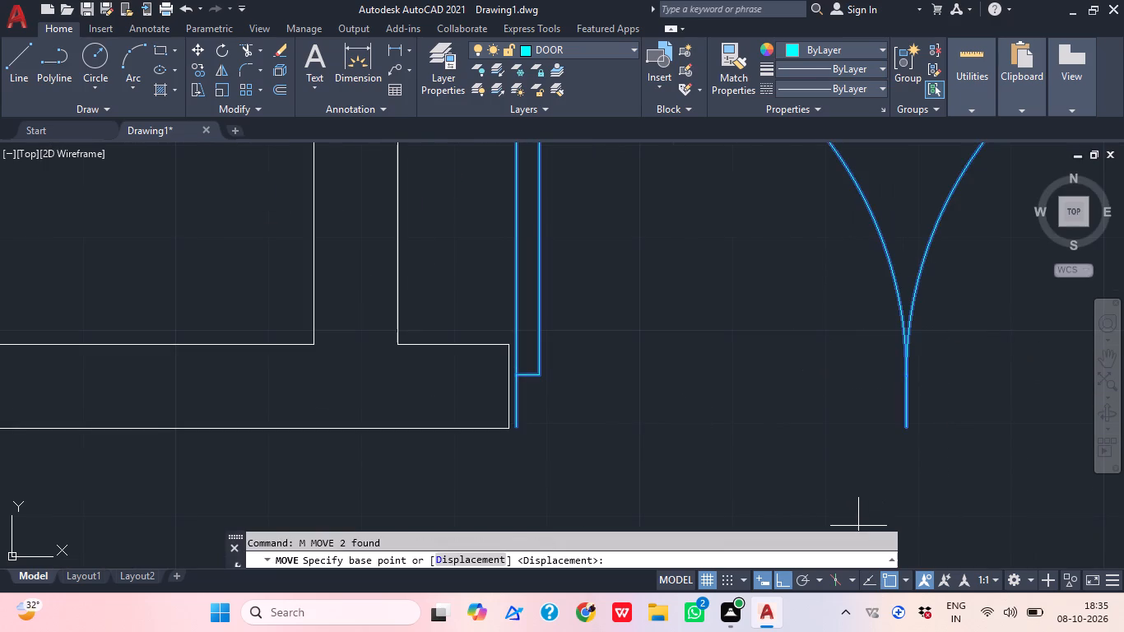
scroll(530, 467, "up", 7)
left_click(476, 373)
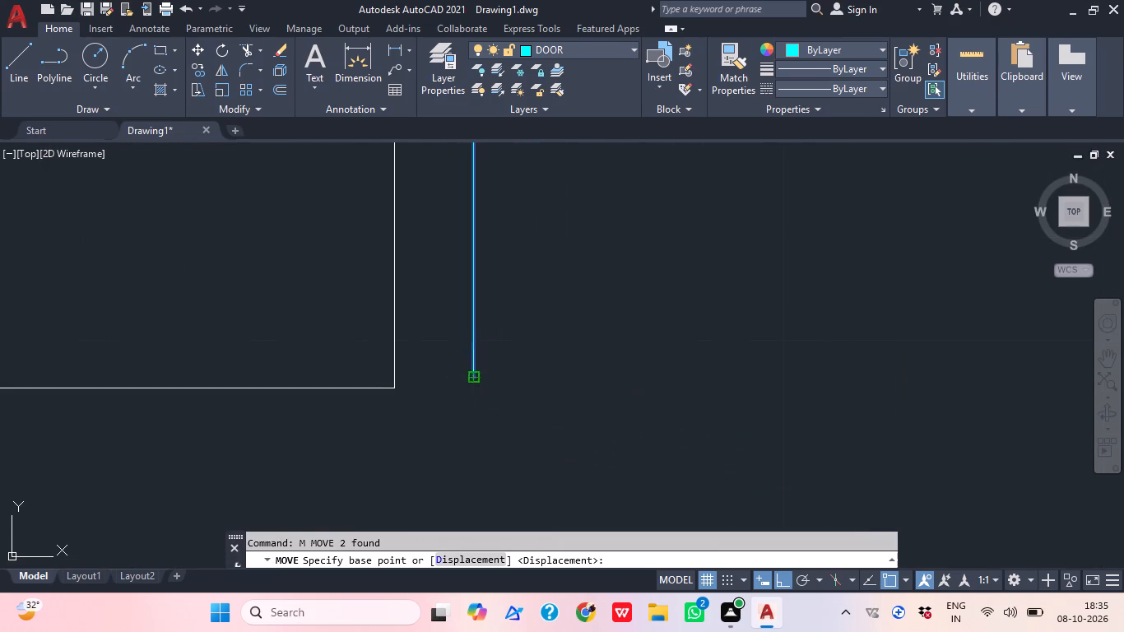
left_click(388, 390)
scroll(462, 383, "down", 2)
scroll(462, 385, "up", 1)
scroll(465, 383, "down", 1)
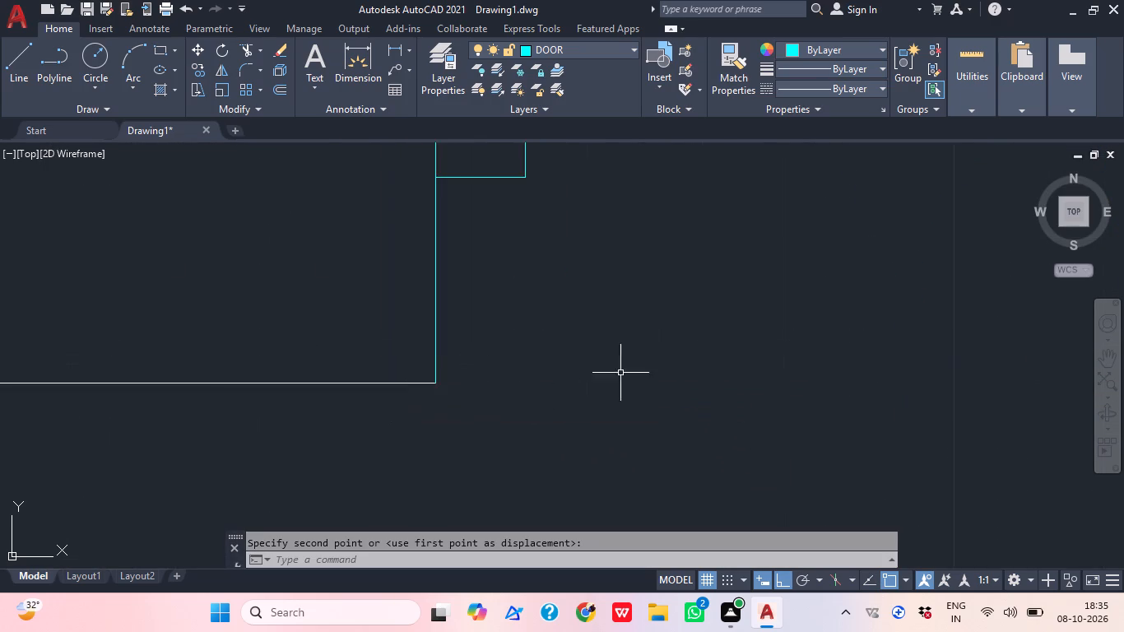
scroll(629, 367, "up", 2)
scroll(623, 395, "down", 8)
scroll(620, 404, "up", 1)
middle_click_drag(613, 411, 601, 491)
scroll(601, 491, "down", 1)
scroll(627, 457, "up", 1)
scroll(627, 457, "down", 2)
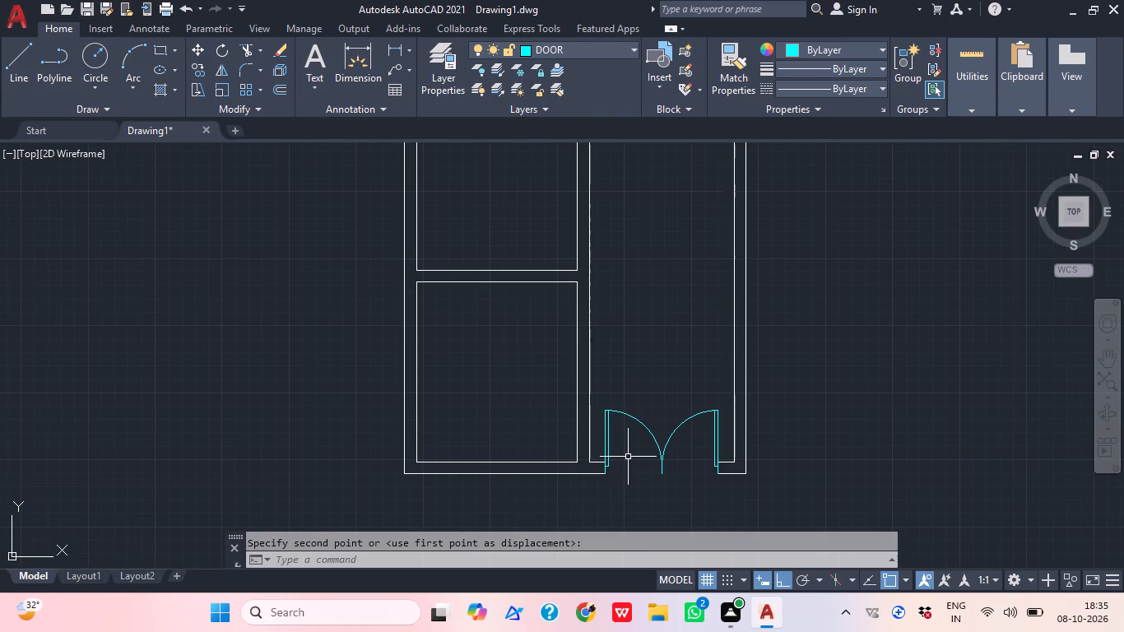
key("Escape")
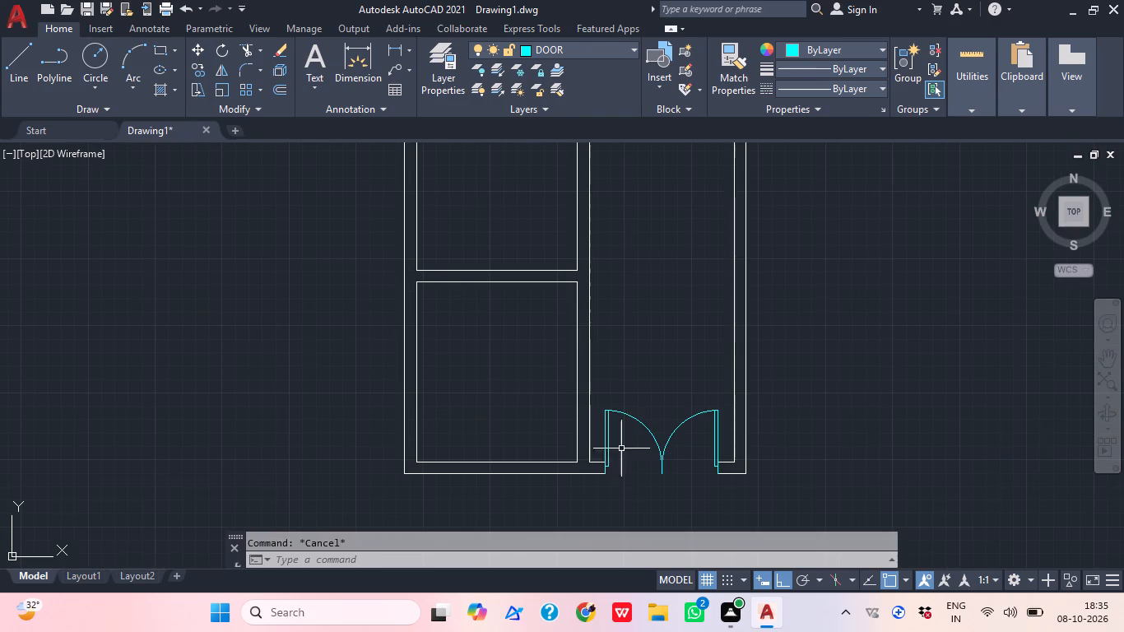
Extend the upper wall line of the lower-left room to the hall-side line of its right wall.
middle_click_drag(593, 430, 564, 419)
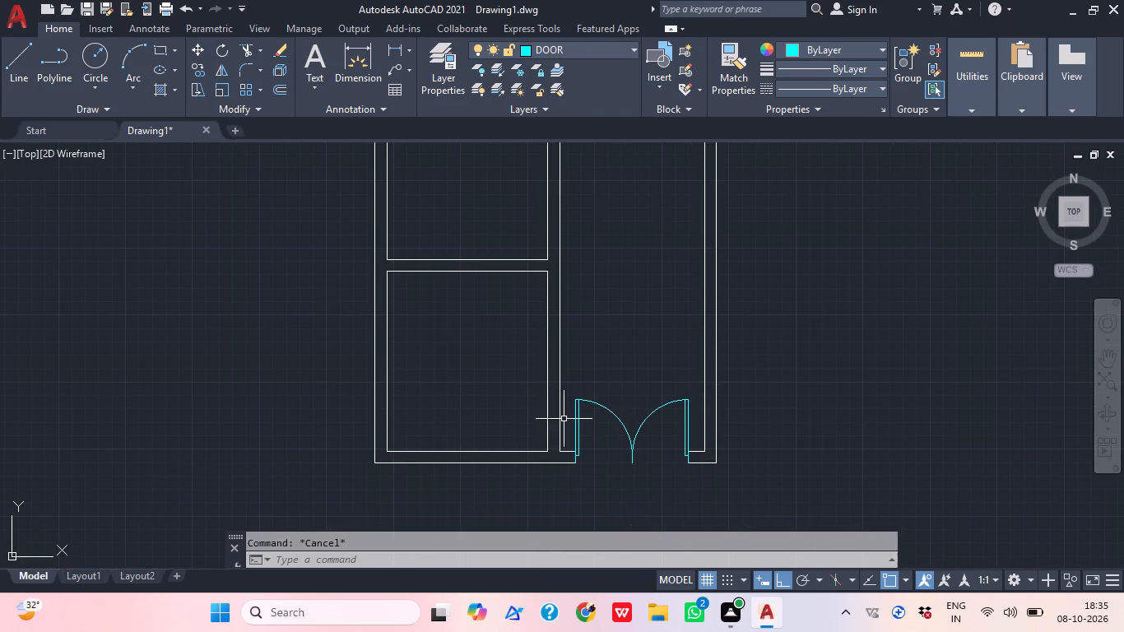
type("EX")
key("space")
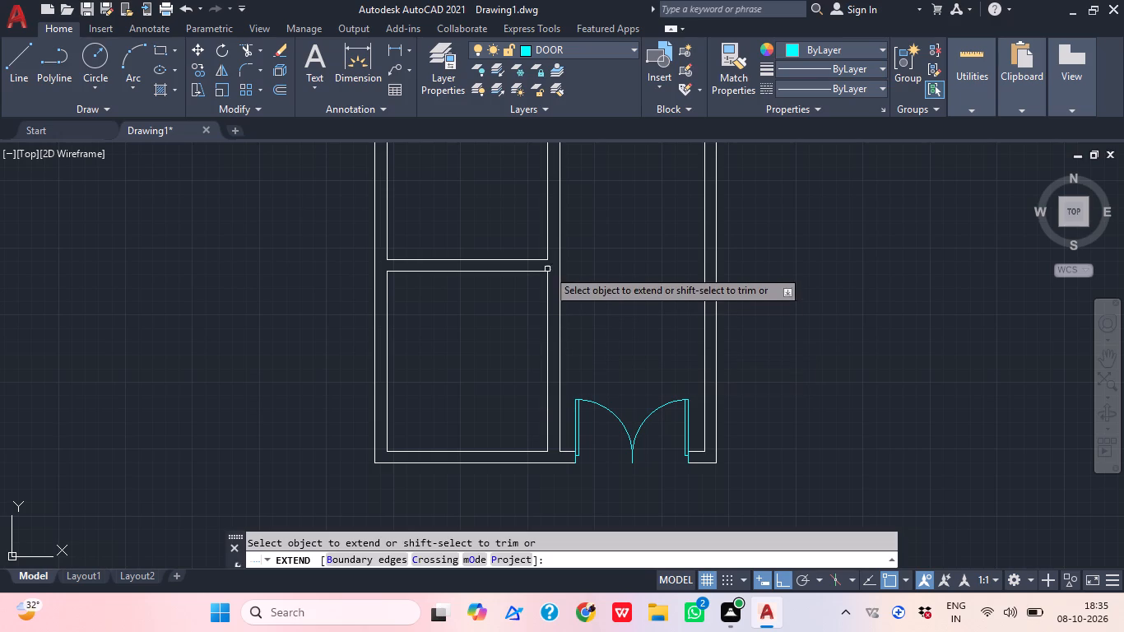
left_click(524, 272)
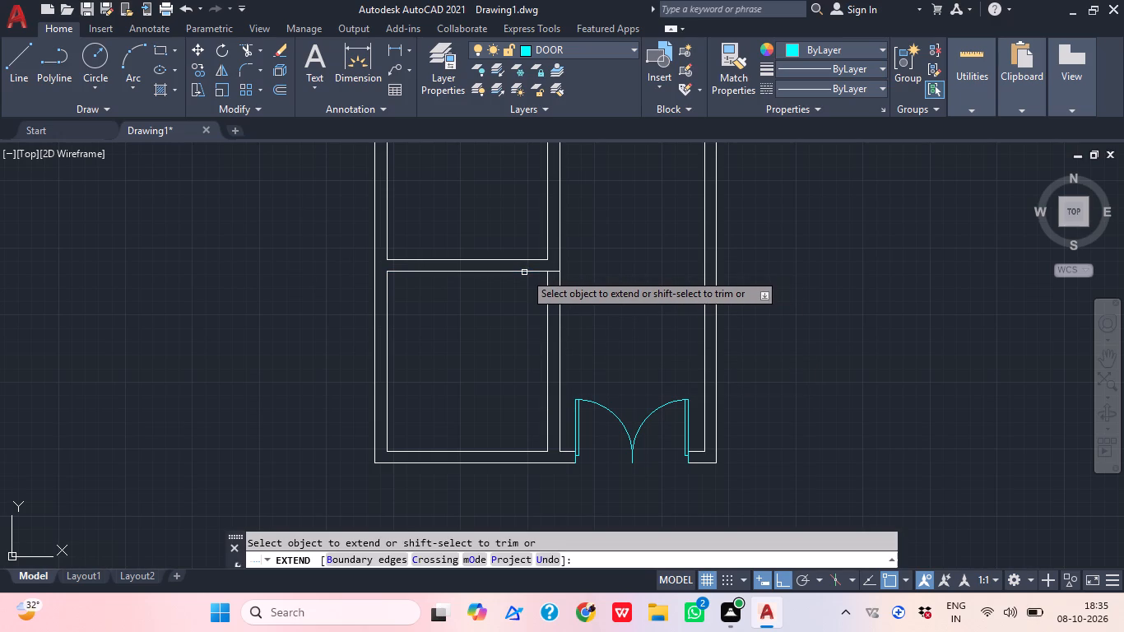
key("Escape")
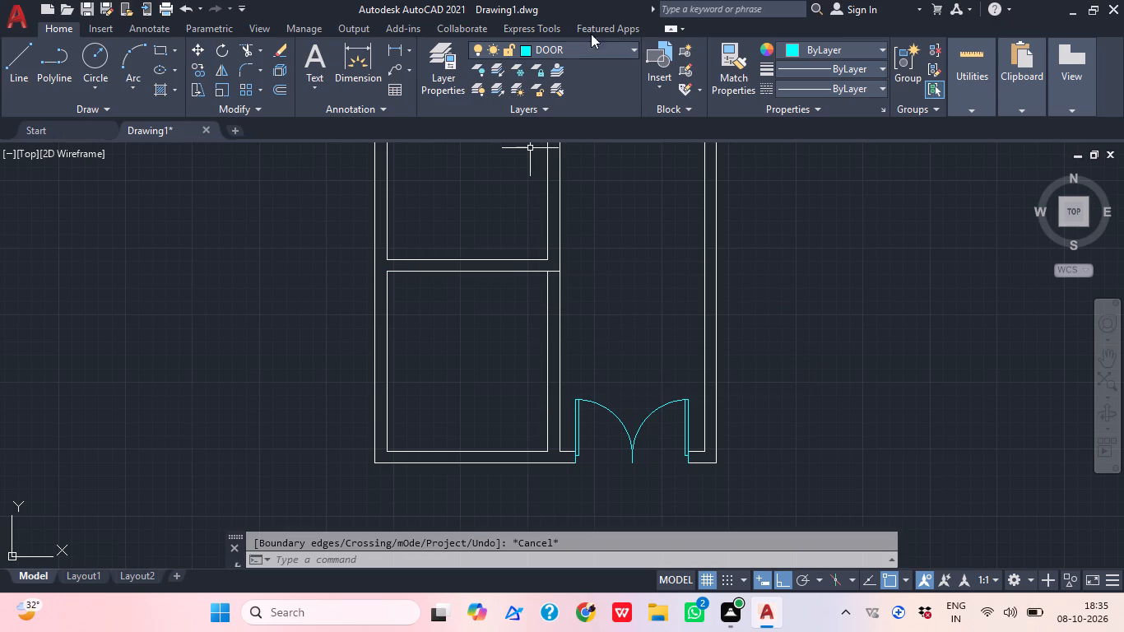
Make STAIRCASE the current layer.
left_click(603, 47)
left_click(569, 130)
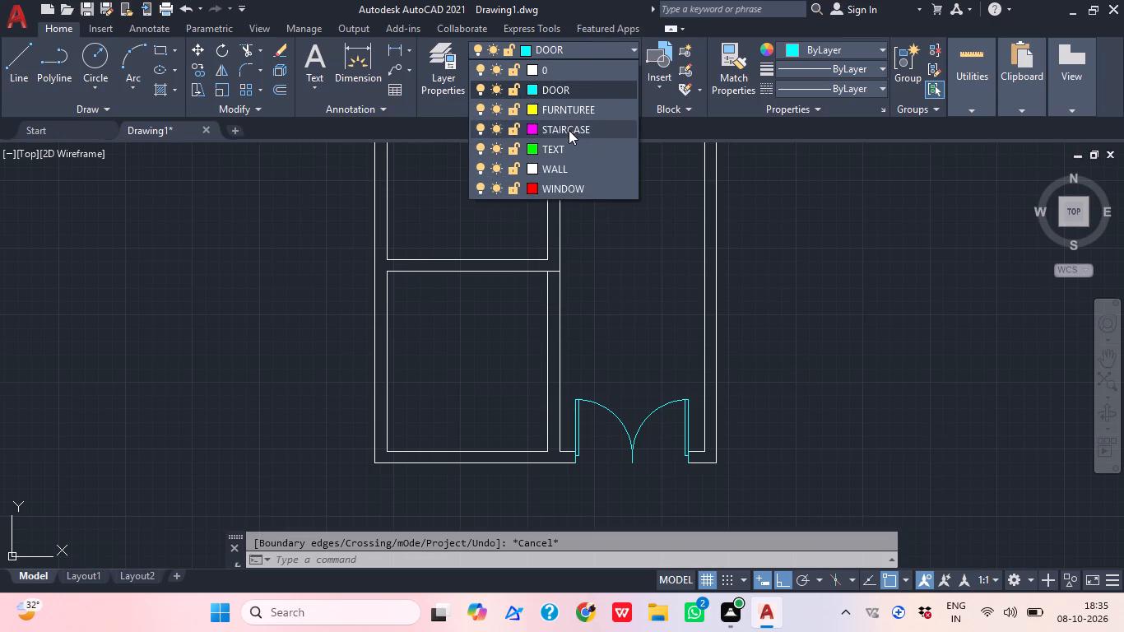
Trim away both lines of the wall between the lower-left room and the double-door hall.
type("TR")
key("space")
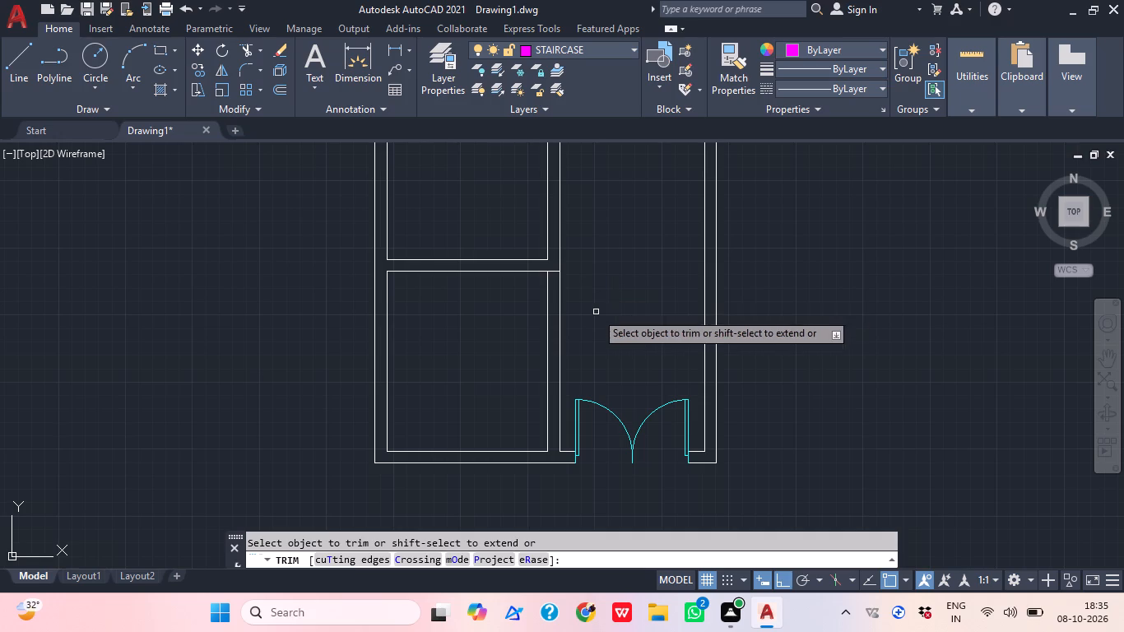
left_click(593, 312)
left_click(498, 350)
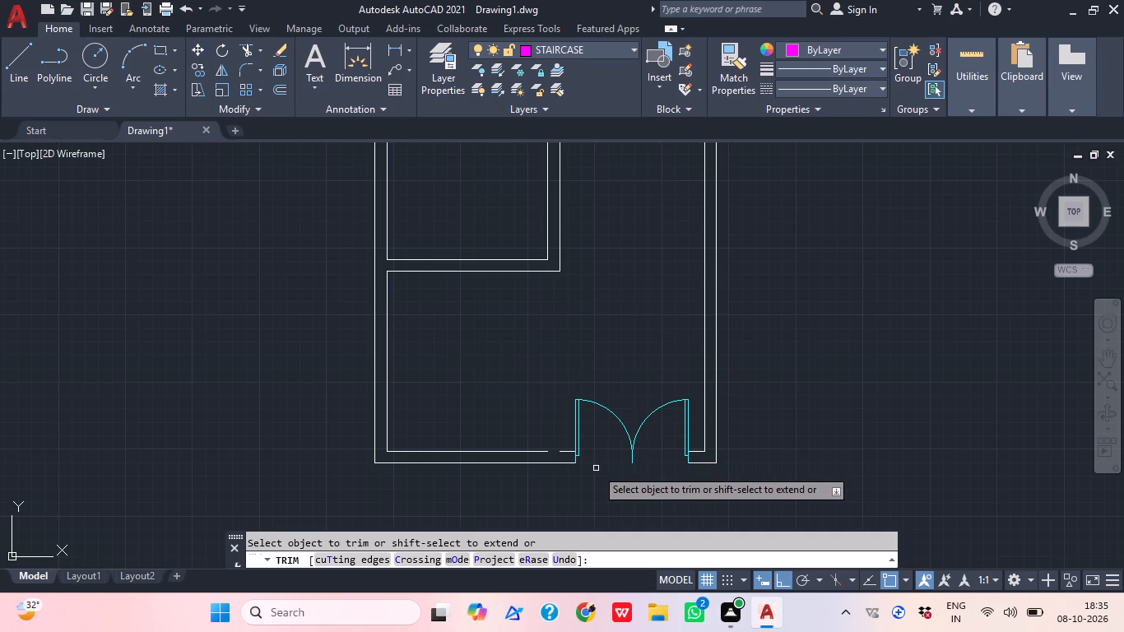
key("Escape")
Extend the bottom wall's inner line across the gap left by the removed partition, up to the double door.
type("EX")
key("space")
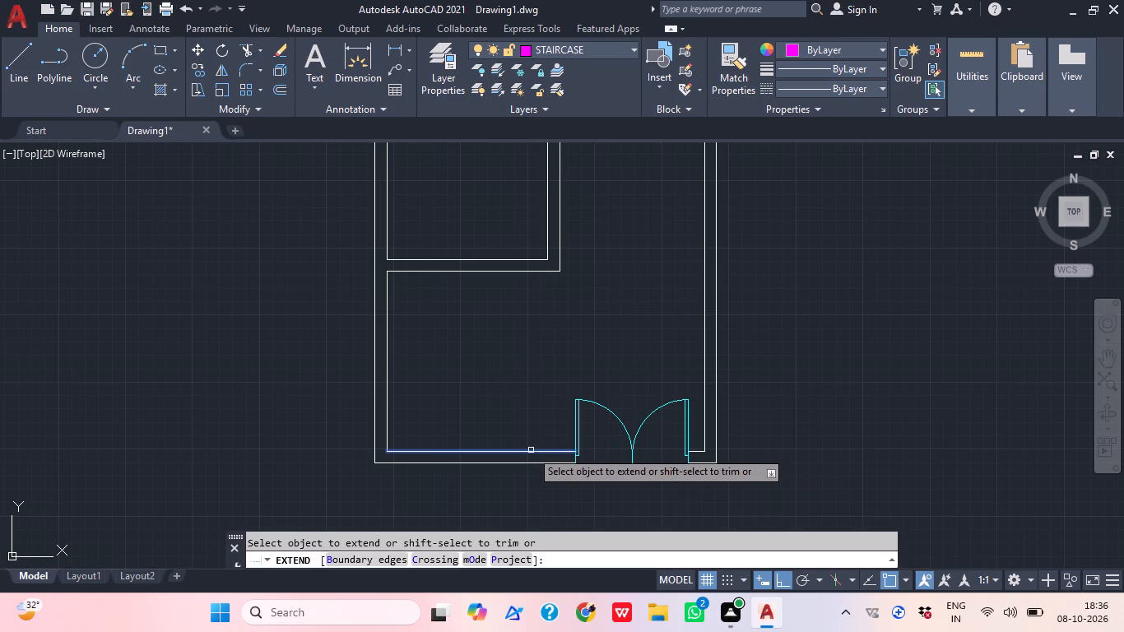
left_click(531, 450)
key("Escape")
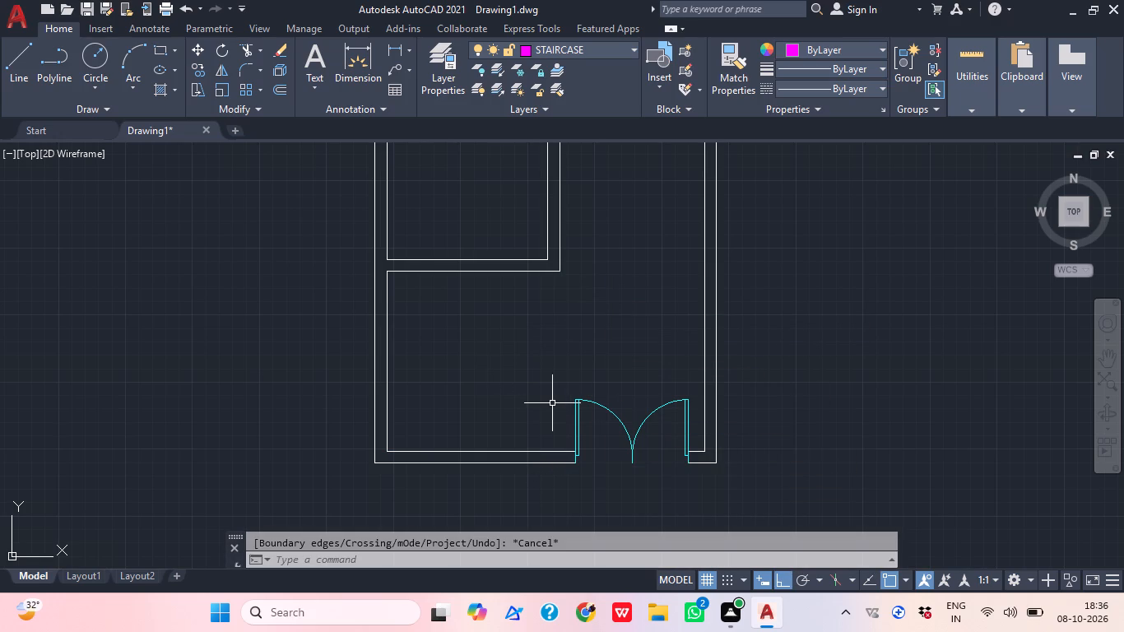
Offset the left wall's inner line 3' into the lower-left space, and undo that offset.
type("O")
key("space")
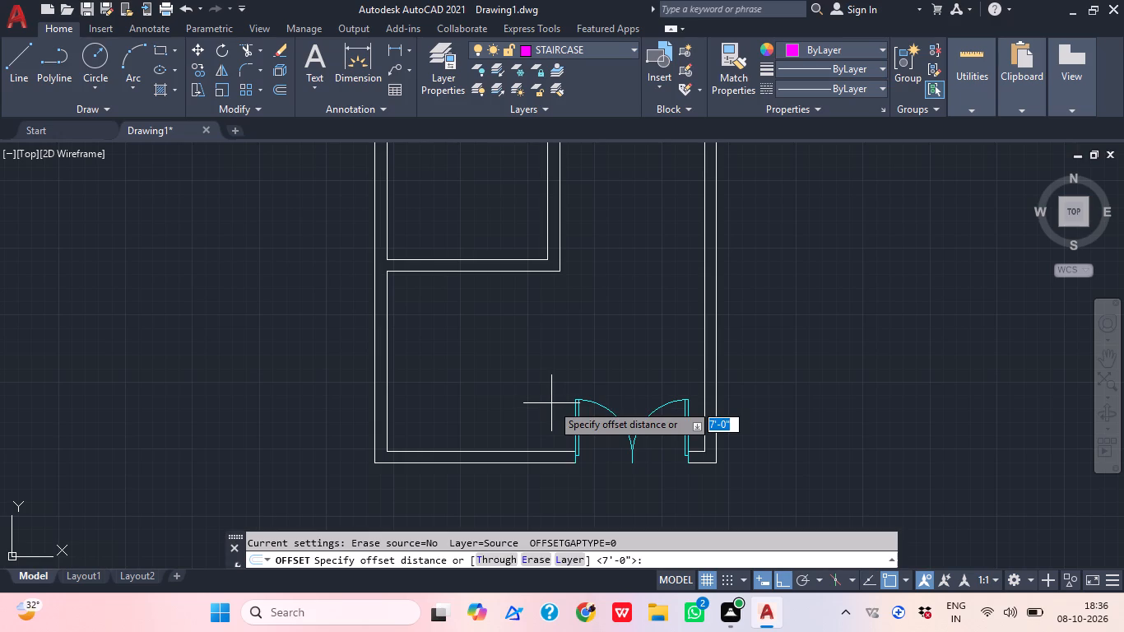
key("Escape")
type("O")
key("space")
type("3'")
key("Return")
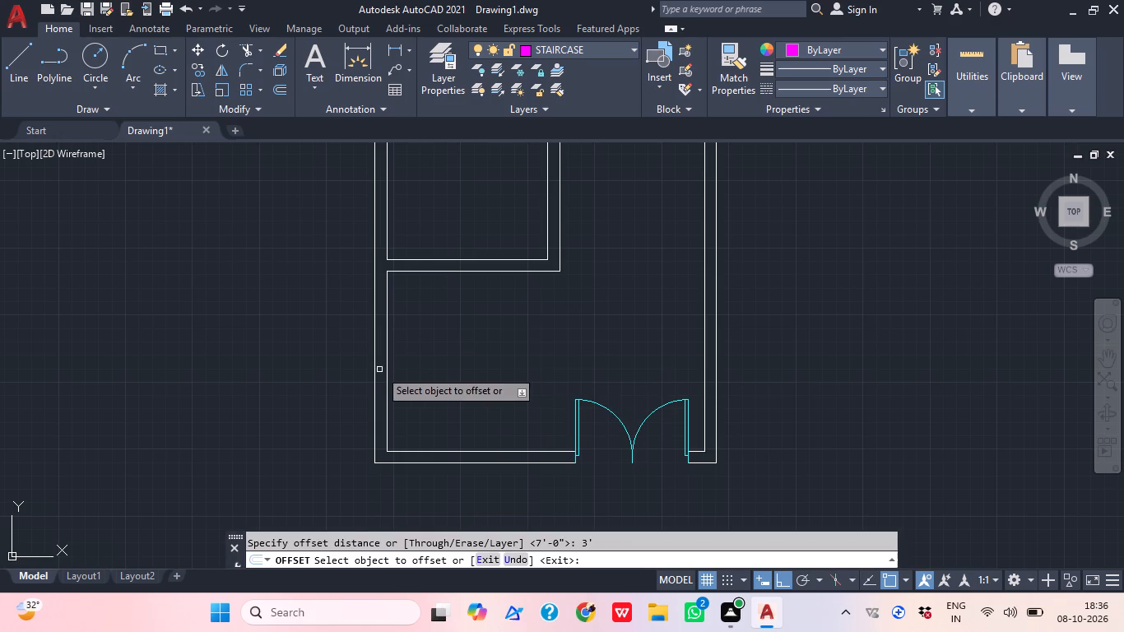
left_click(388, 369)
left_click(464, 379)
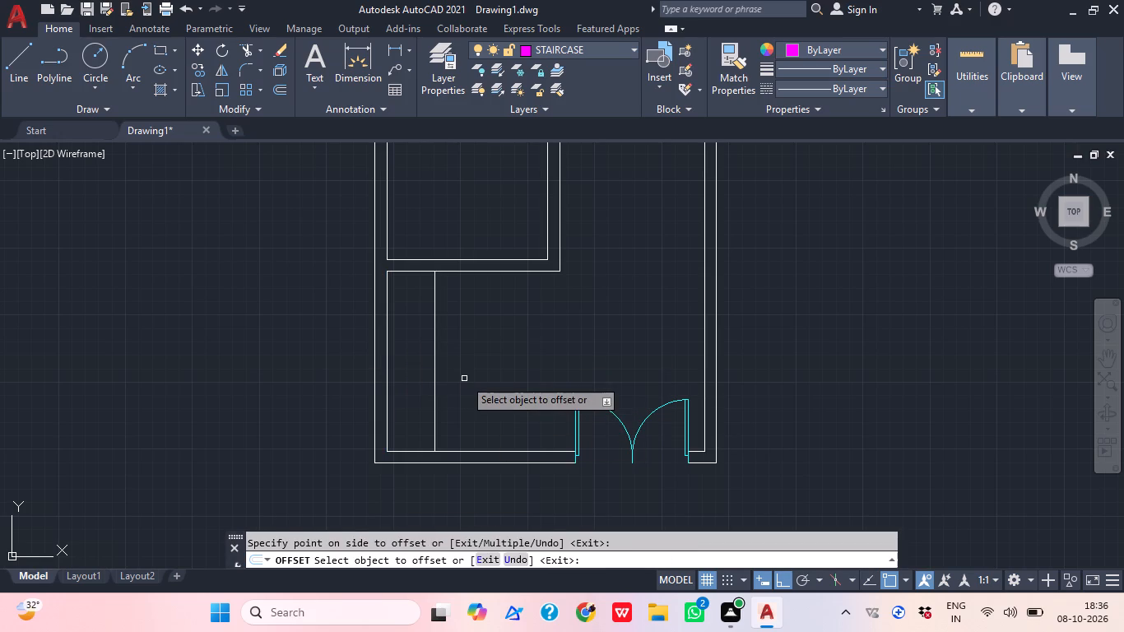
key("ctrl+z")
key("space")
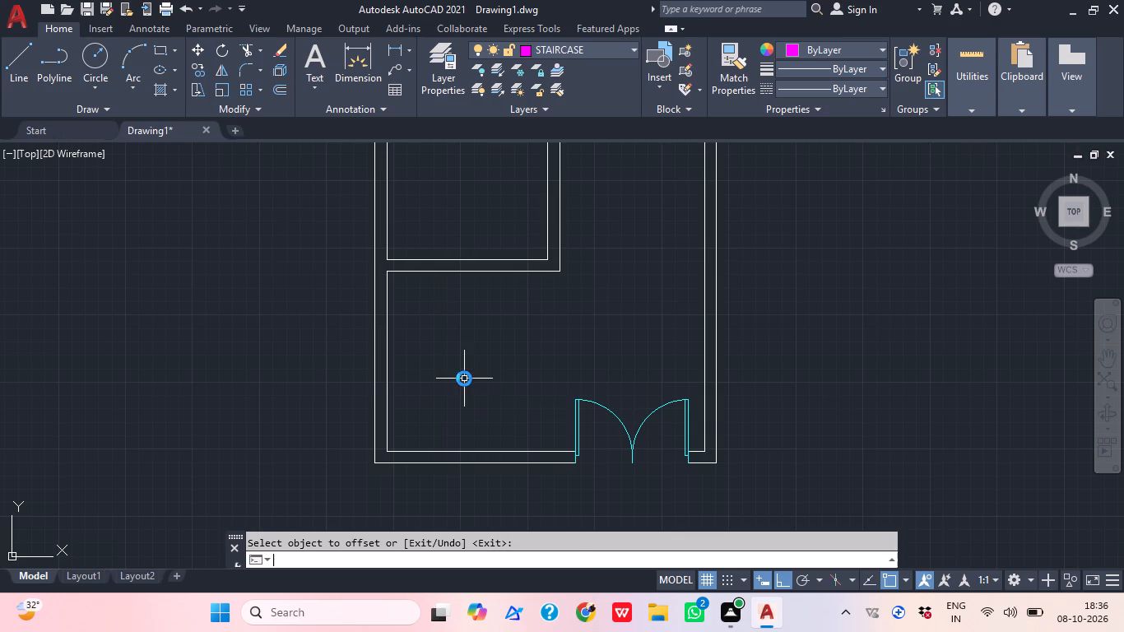
Offset the left wall's inner line 4' into the lower-left space.
key("space")
type("4'")
key("Return")
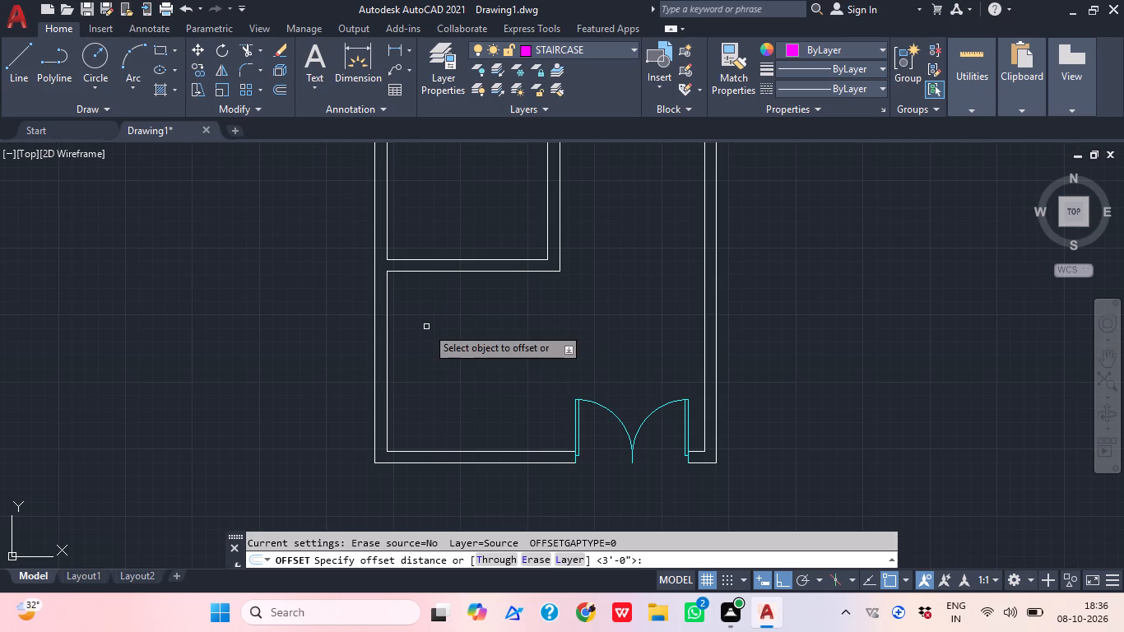
left_click(388, 369)
left_click(528, 386)
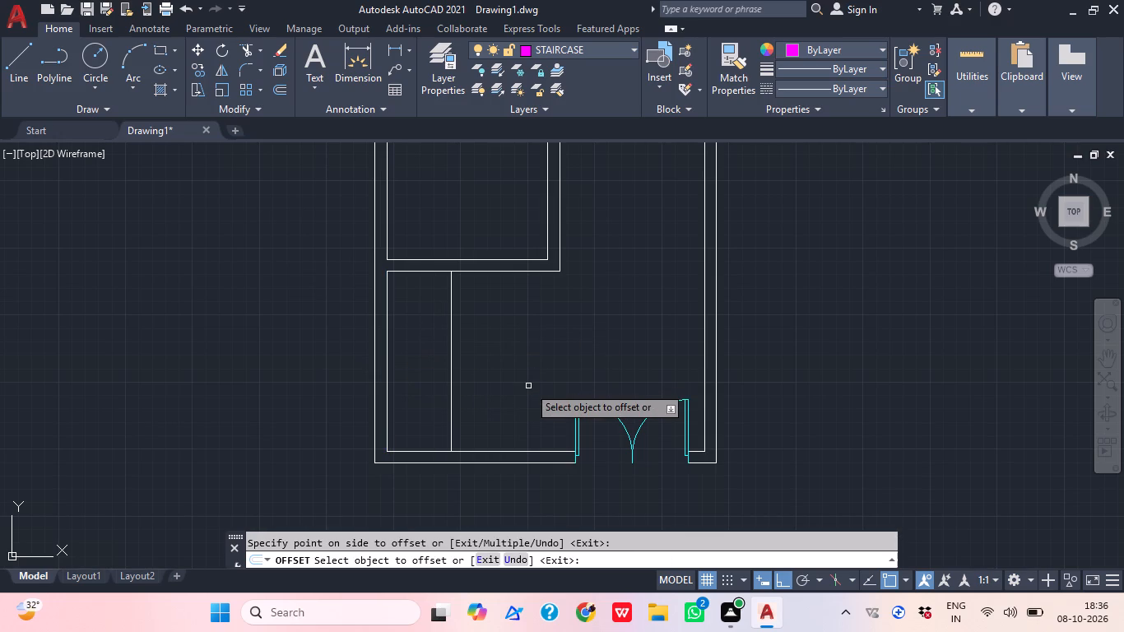
key("space")
Offset the new vertical line 1' toward the double door five times in succession to form the stair treads.
key("space")
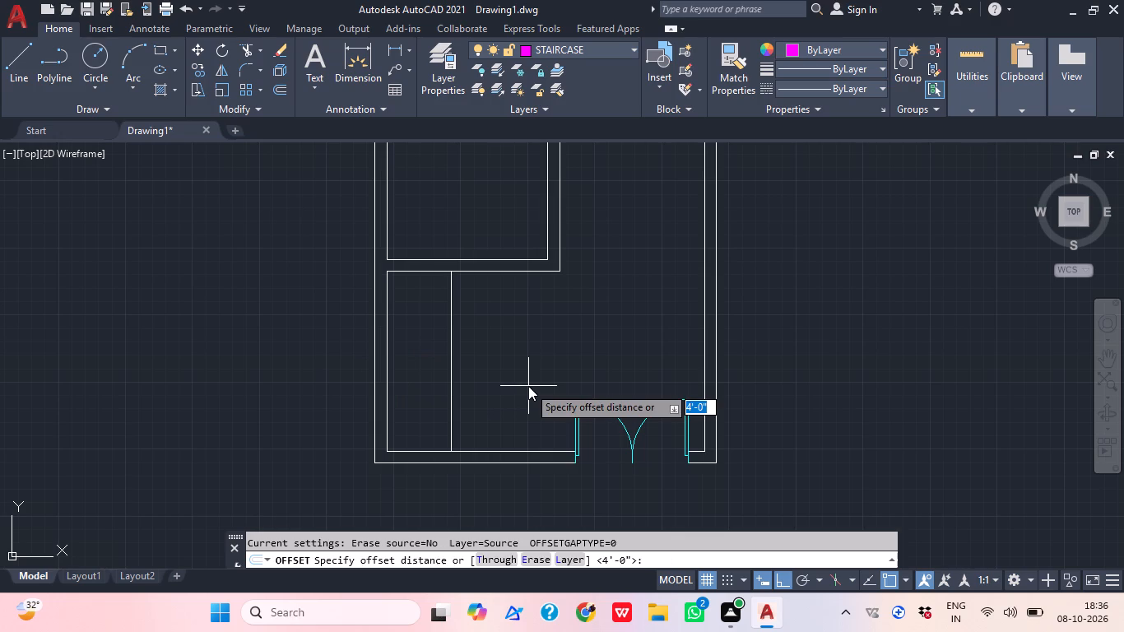
type("1'")
key("Return")
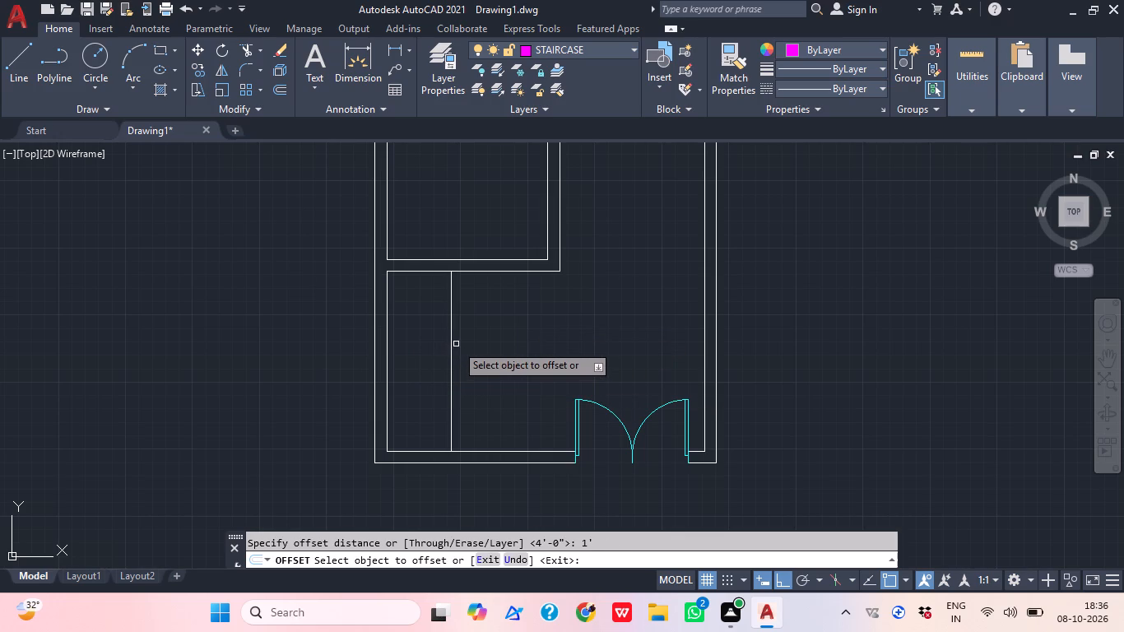
left_click(450, 336)
left_click(506, 364)
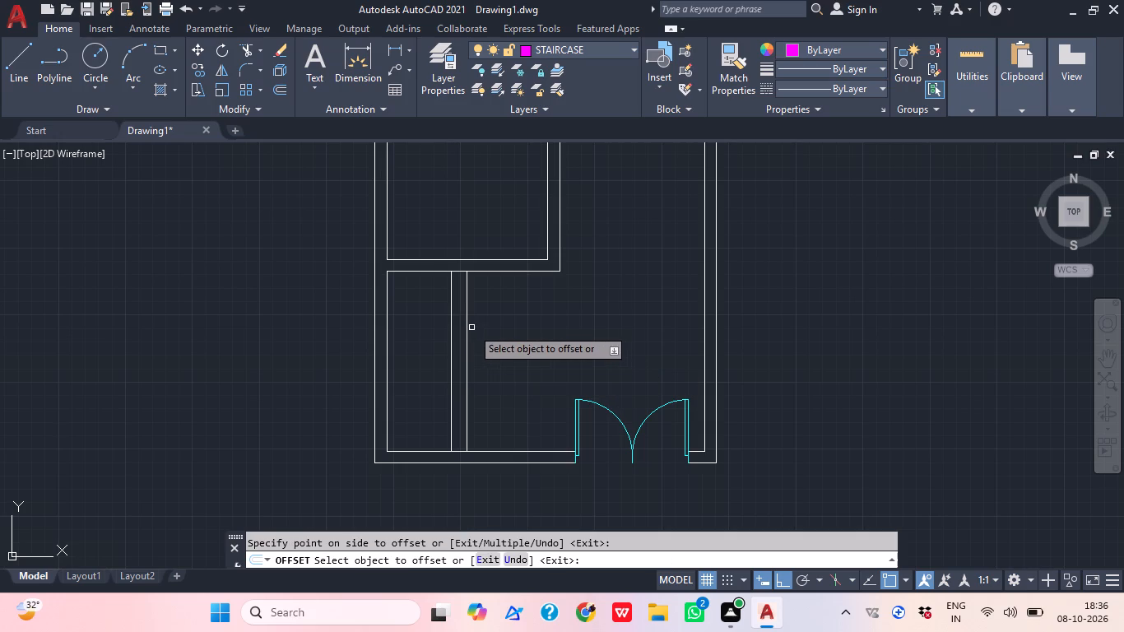
left_click(468, 321)
left_click(490, 324)
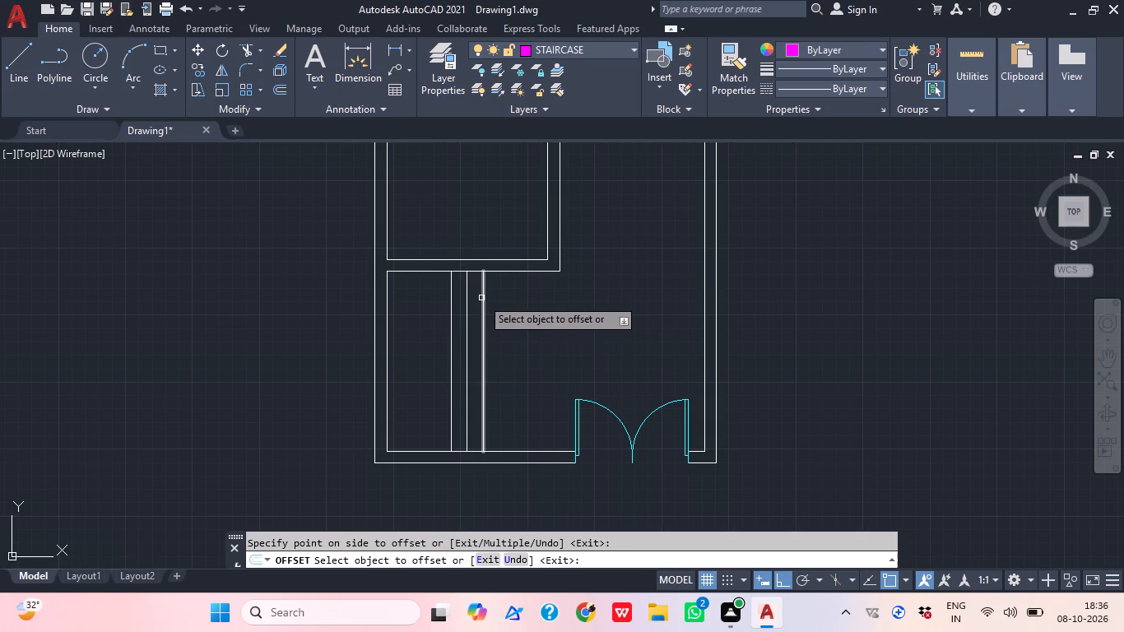
left_click(481, 298)
left_click(520, 317)
left_click(496, 295)
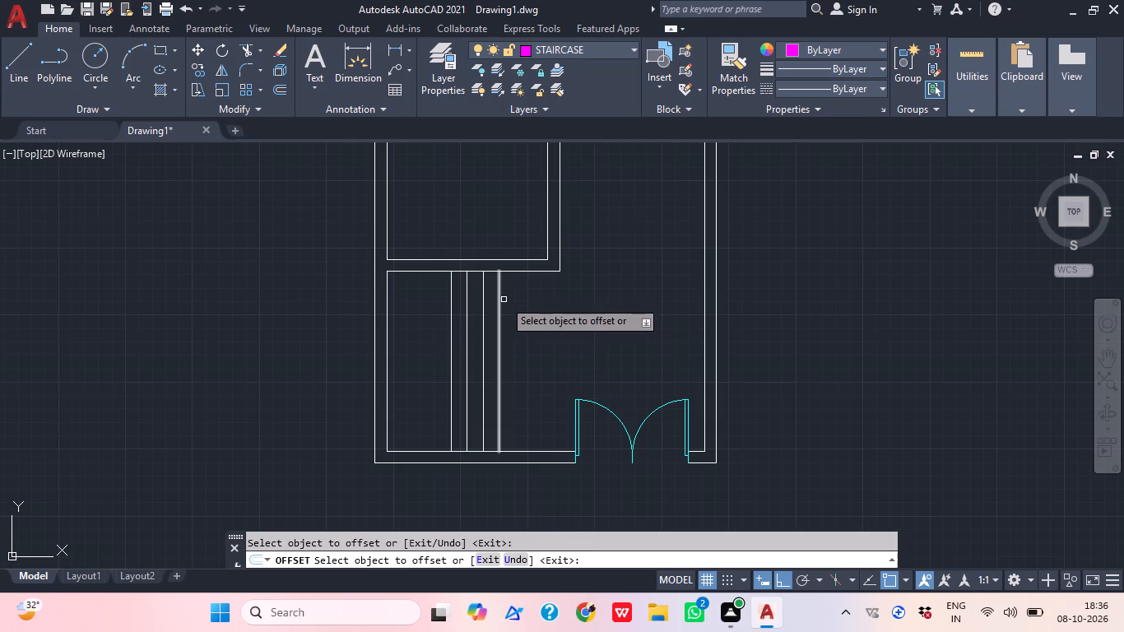
left_click(498, 295)
left_click(529, 331)
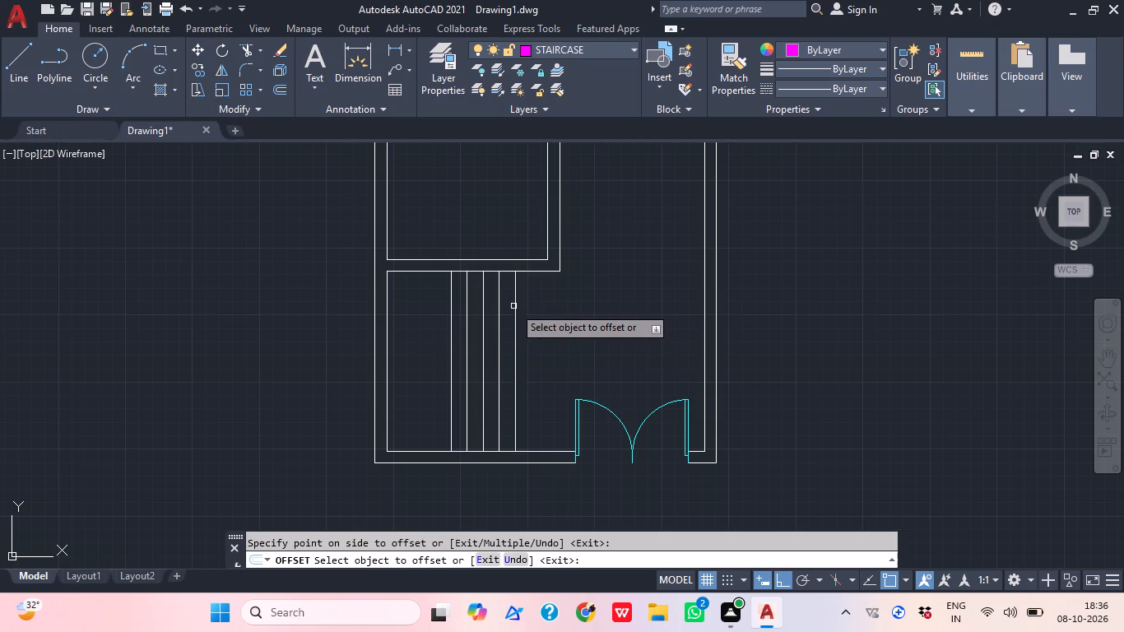
left_click(513, 306)
left_click(535, 332)
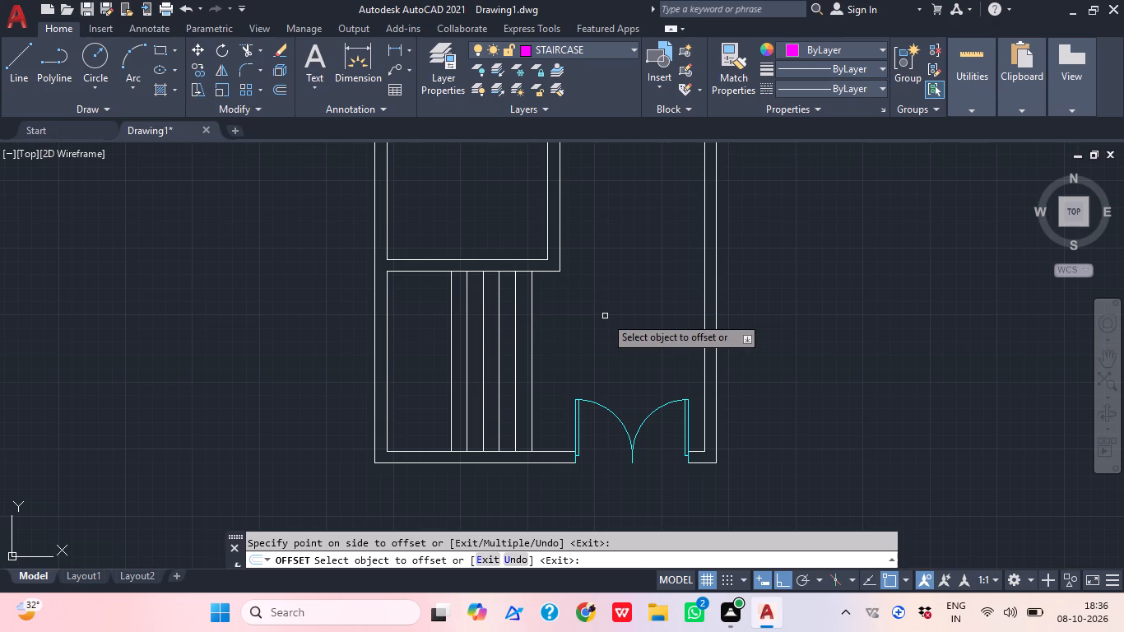
key("Escape")
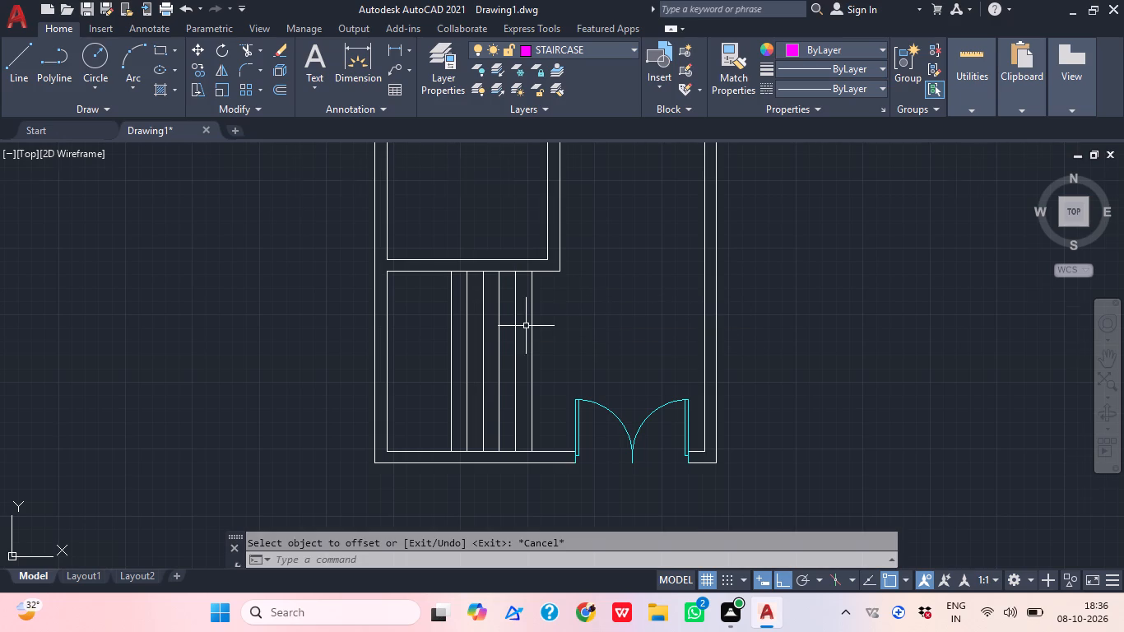
Draw a U-shaped stairwell outline across the tread lines, running along the first tread line for about 4'-7" and open toward the hall.
scroll(518, 329, "up", 1)
middle_click_drag(532, 374, 530, 332)
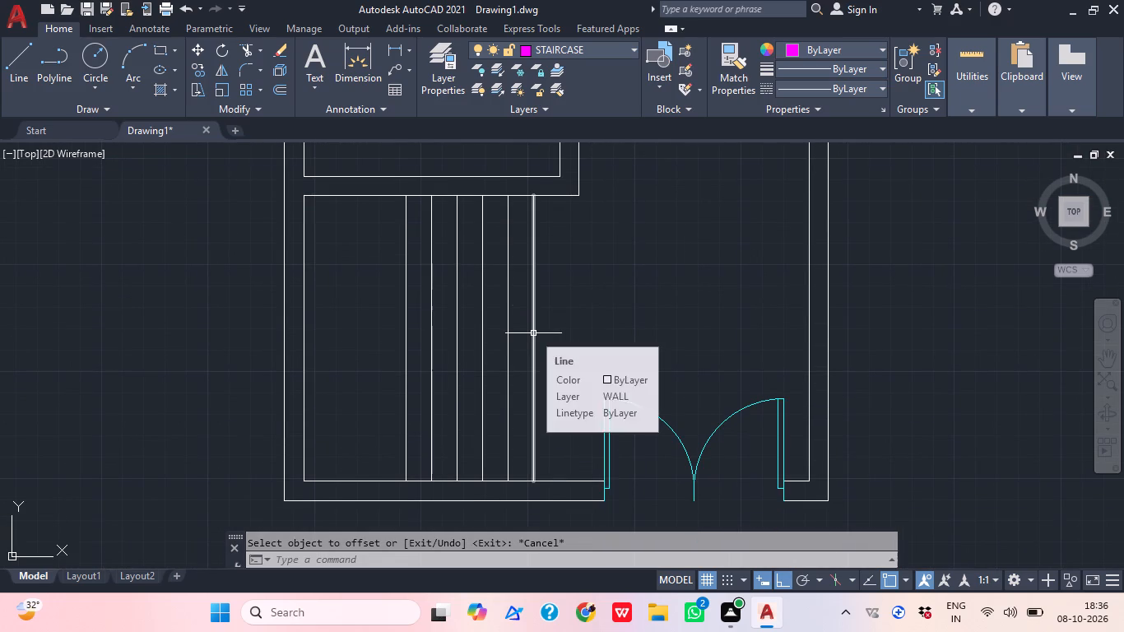
type("L")
key("space")
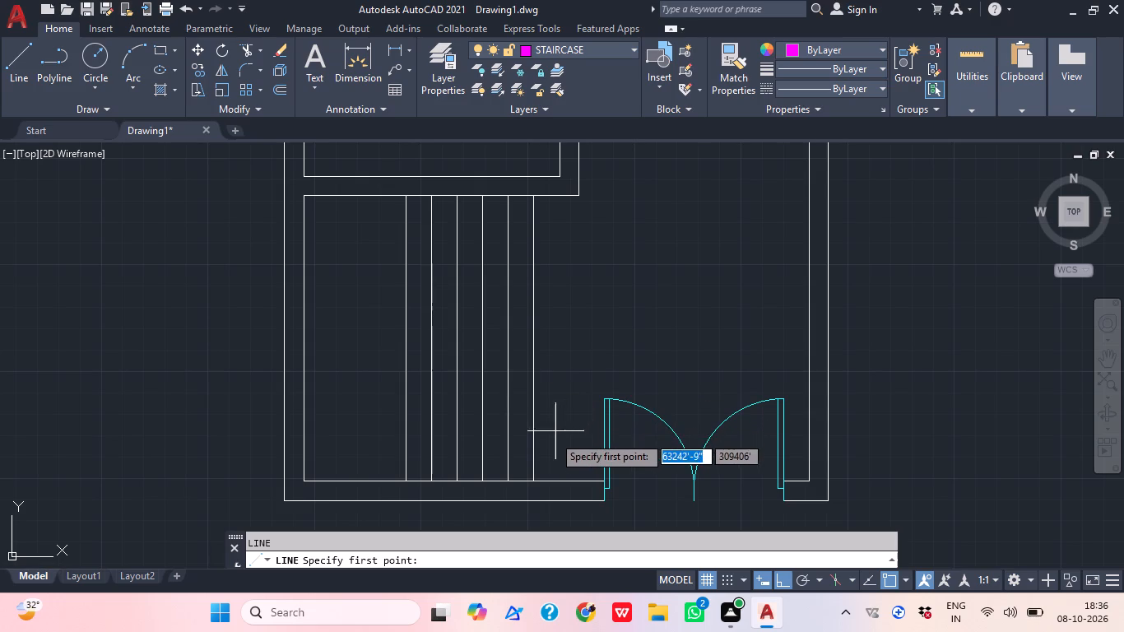
left_click(532, 402)
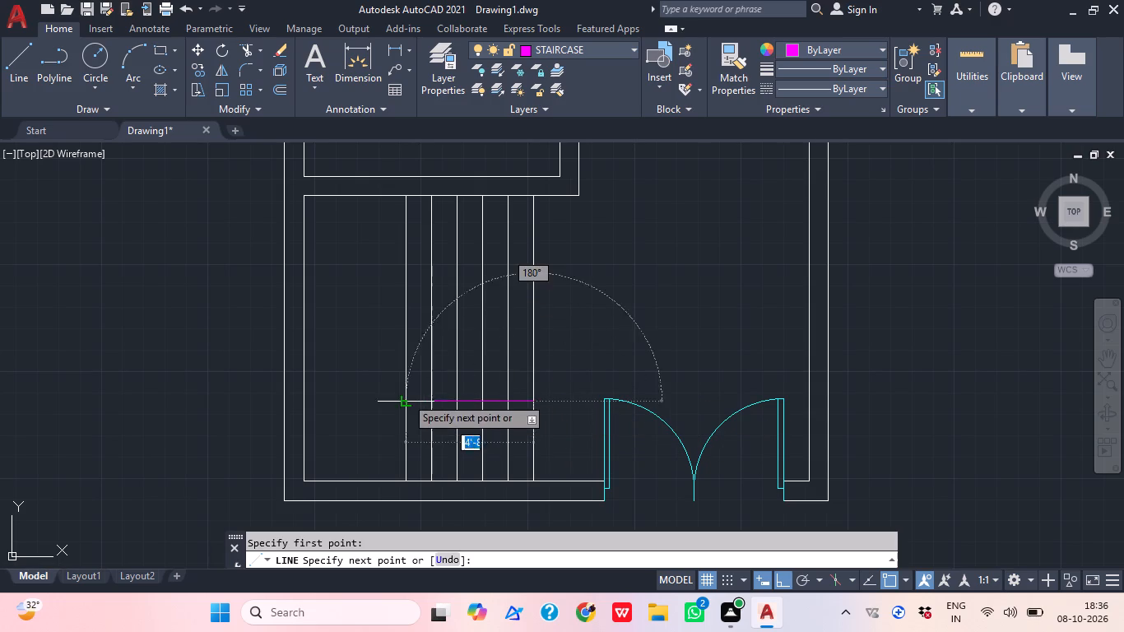
left_click(405, 407)
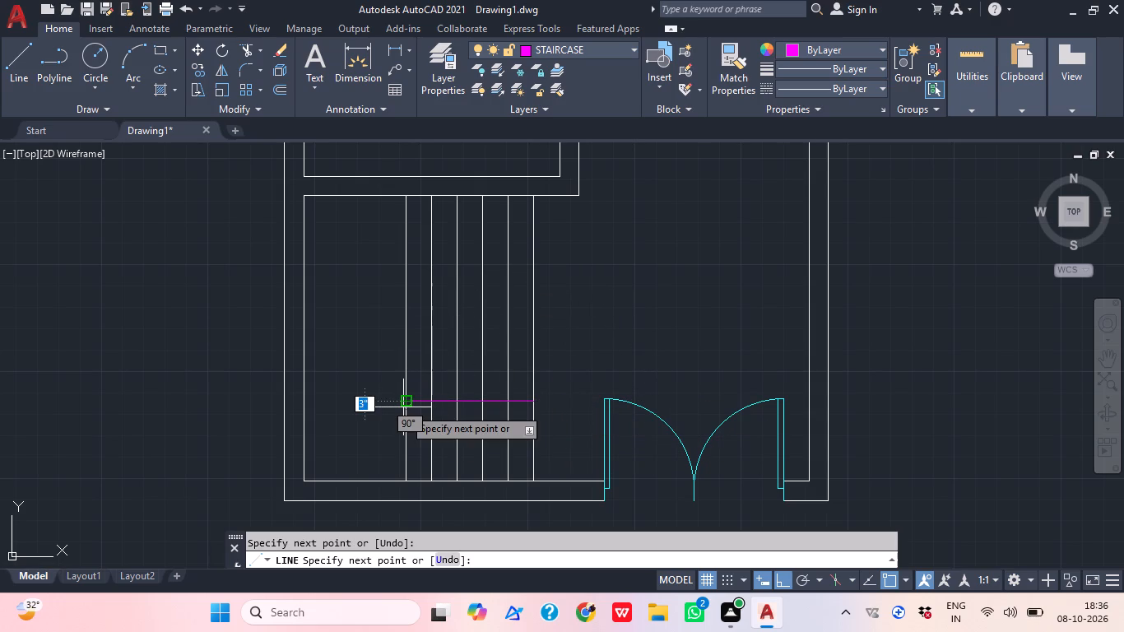
left_click(400, 285)
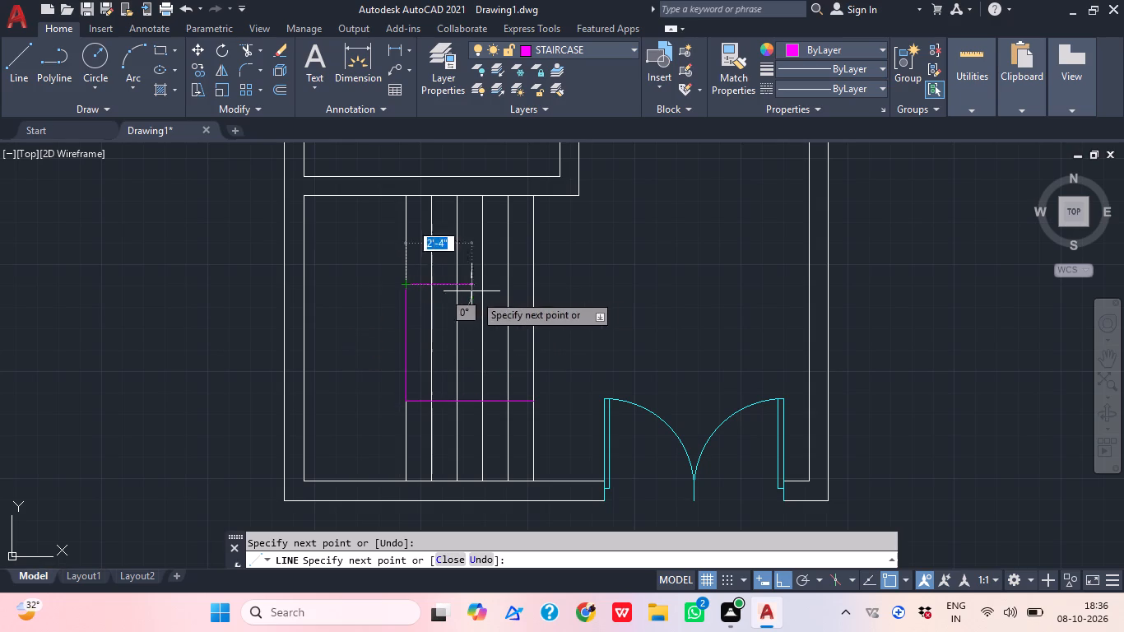
left_click(533, 283)
key("Escape")
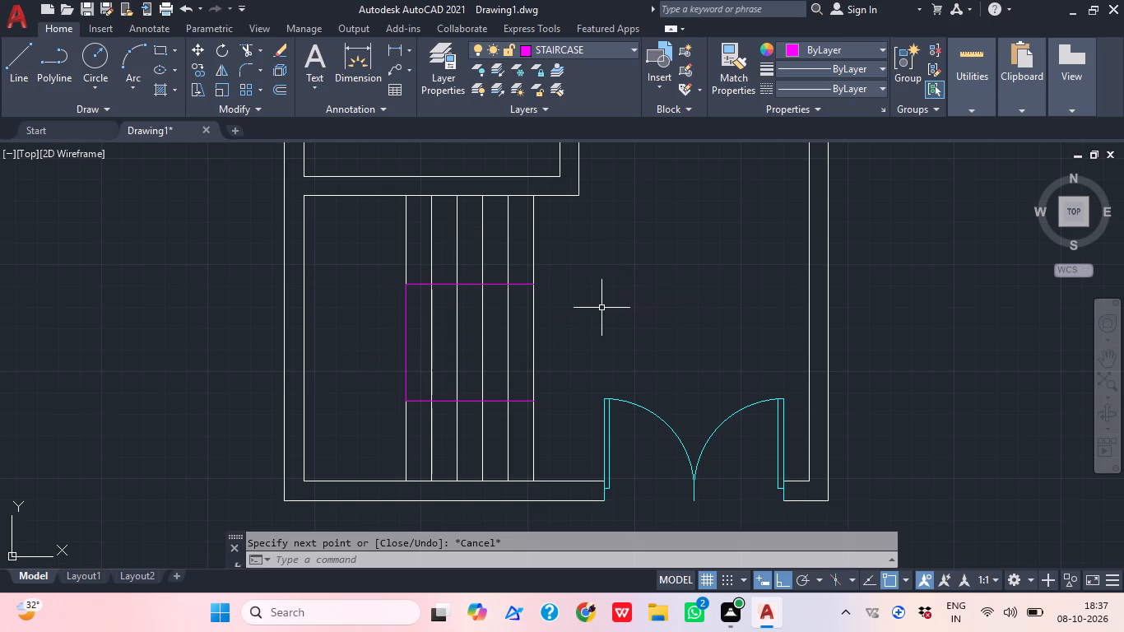
Trim away the tread lines inside the U-shaped outline, leaving an upper and a lower flight.
type("TR")
key("space")
left_click(577, 352)
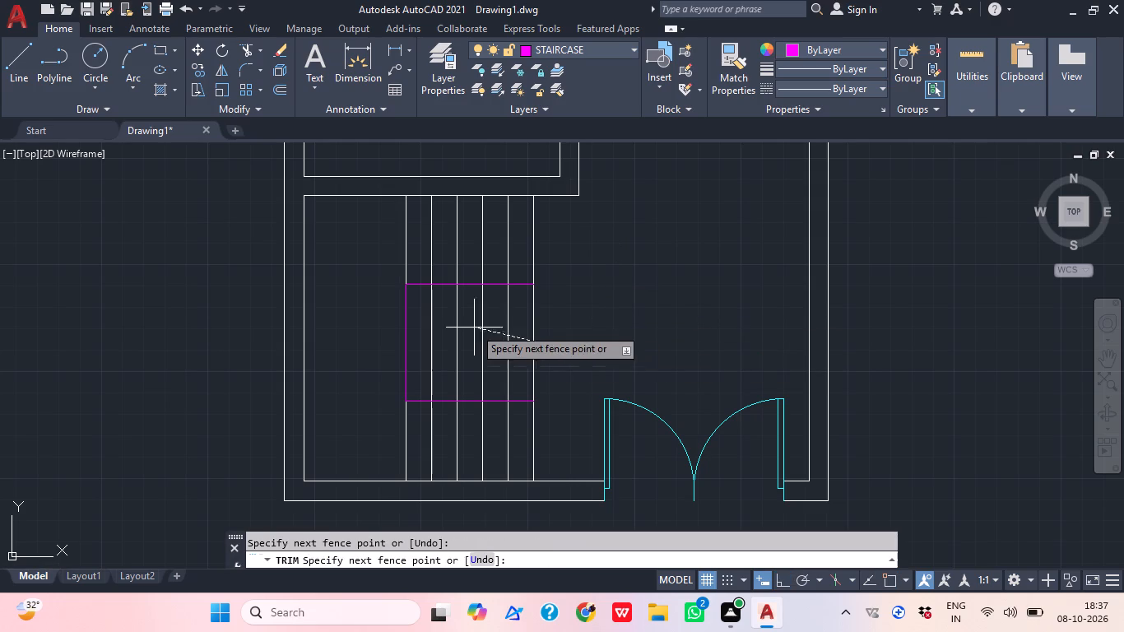
left_click(424, 332)
key("Escape")
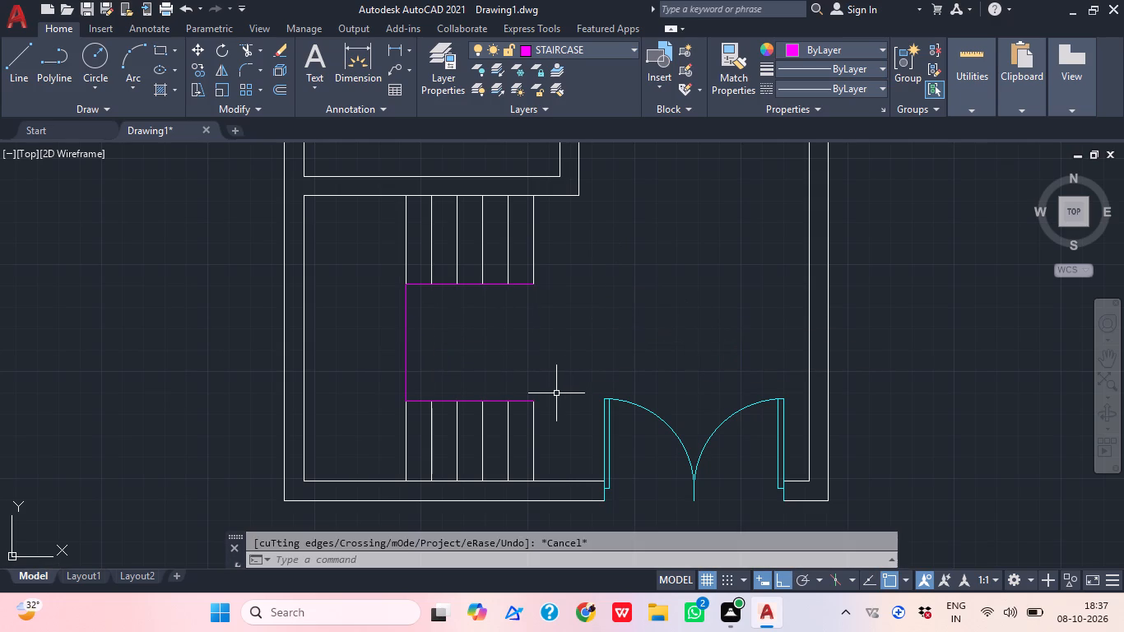
Draw a horizontal tread line from near the lower end of the outline's vertical side to the left wall's inner line.
type("L")
key("space")
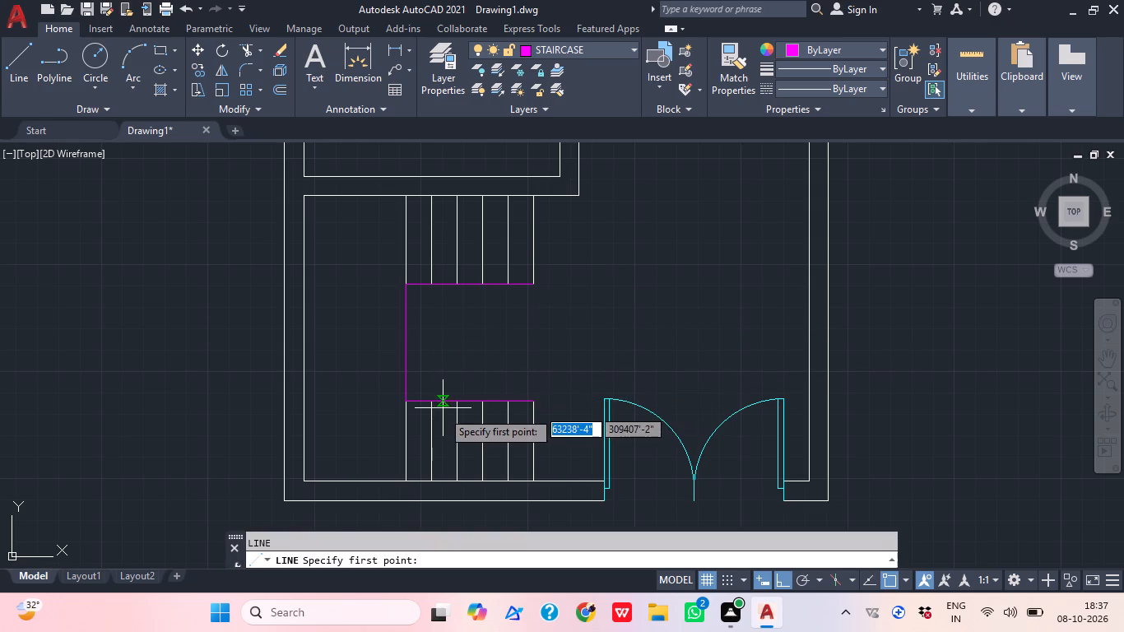
scroll(429, 393, "up", 1)
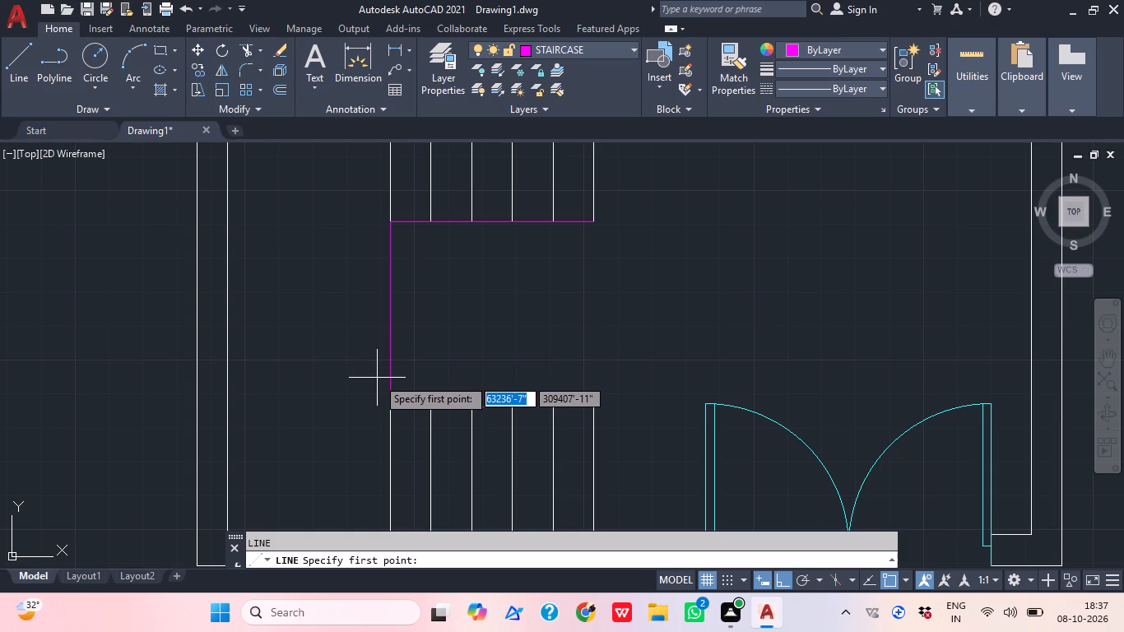
left_click(388, 370)
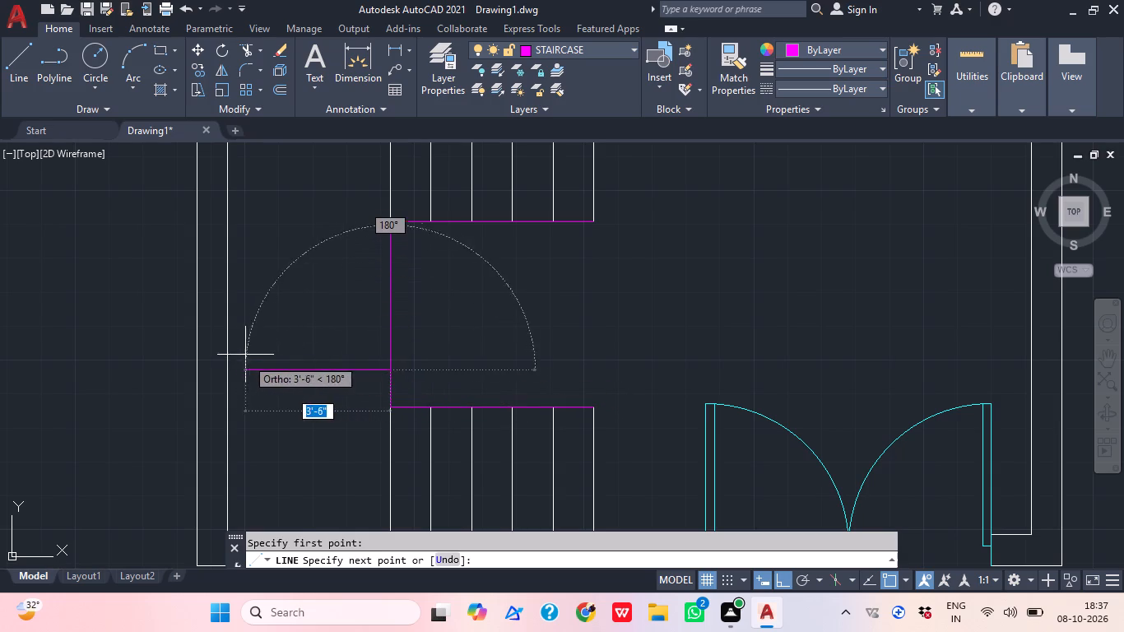
left_click(226, 365)
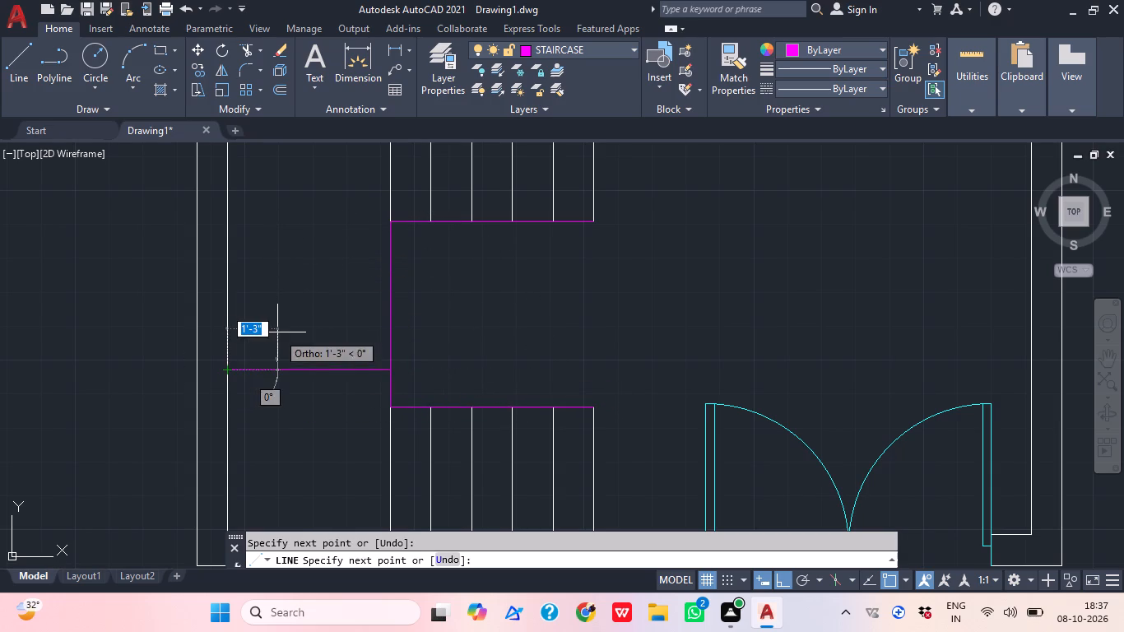
key("Escape")
Offset the horizontal tread line upward by 1' three times in succession to form the middle flight.
type("O")
key("space")
type("1'")
key("Return")
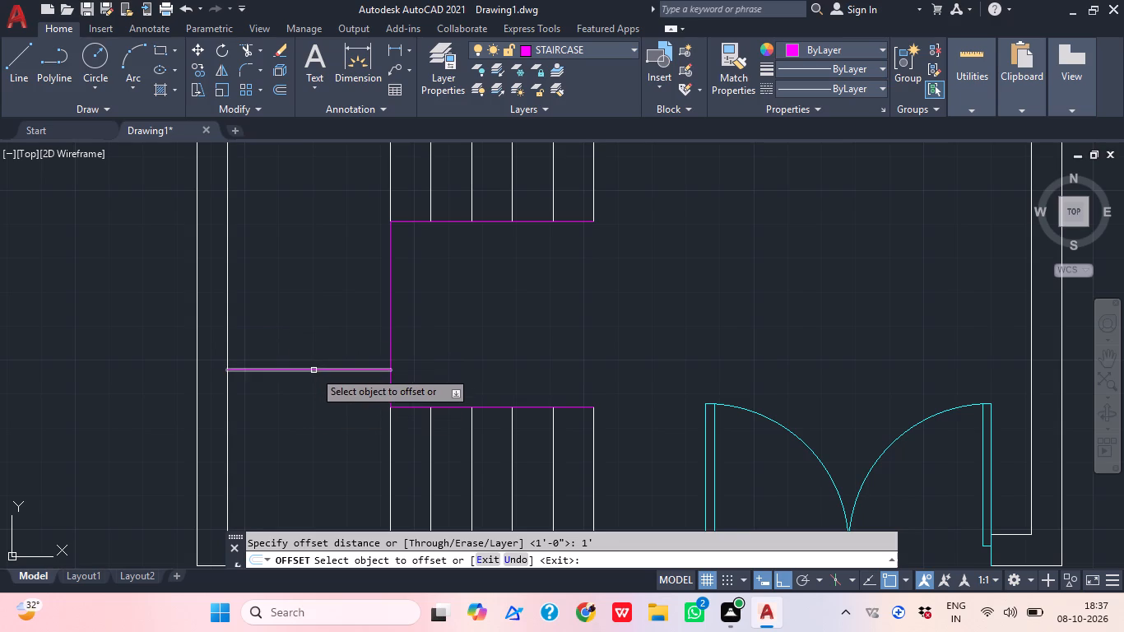
left_click(314, 370)
left_click(311, 328)
left_click(314, 328)
left_click(317, 299)
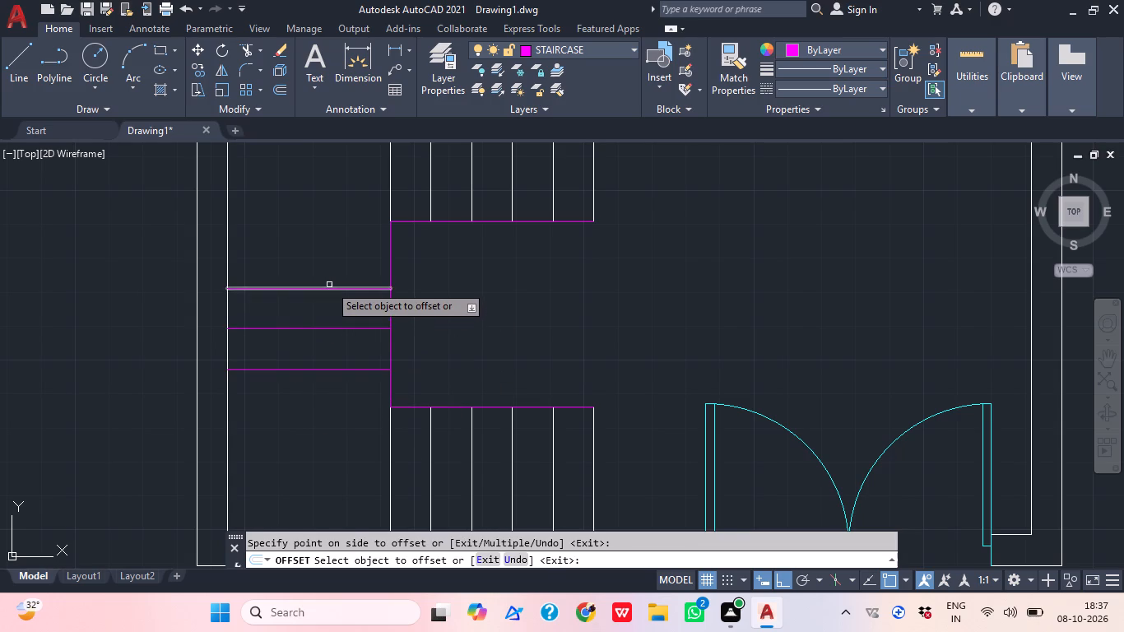
left_click(329, 286)
left_click(318, 245)
scroll(510, 301, "down", 2)
middle_click_drag(525, 295, 530, 323)
key("Escape")
Move the white tread lines of the upper and lower flights to the STAIRCASE layer.
left_click(604, 286)
left_click(460, 271)
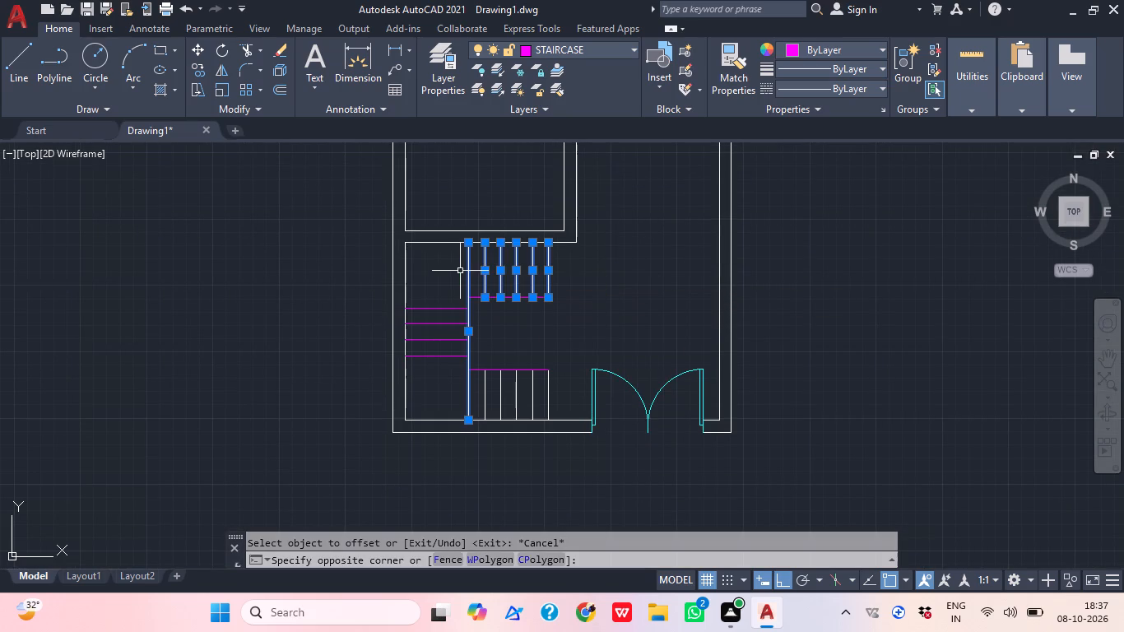
left_click(544, 404)
left_click(448, 393)
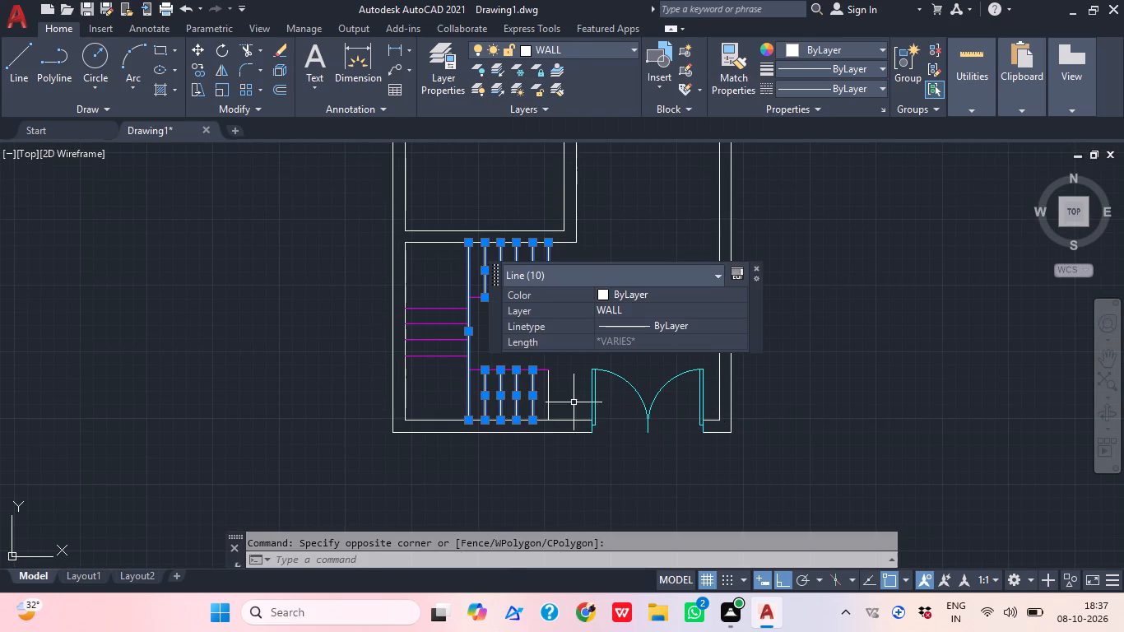
left_click(570, 402)
left_click(463, 388)
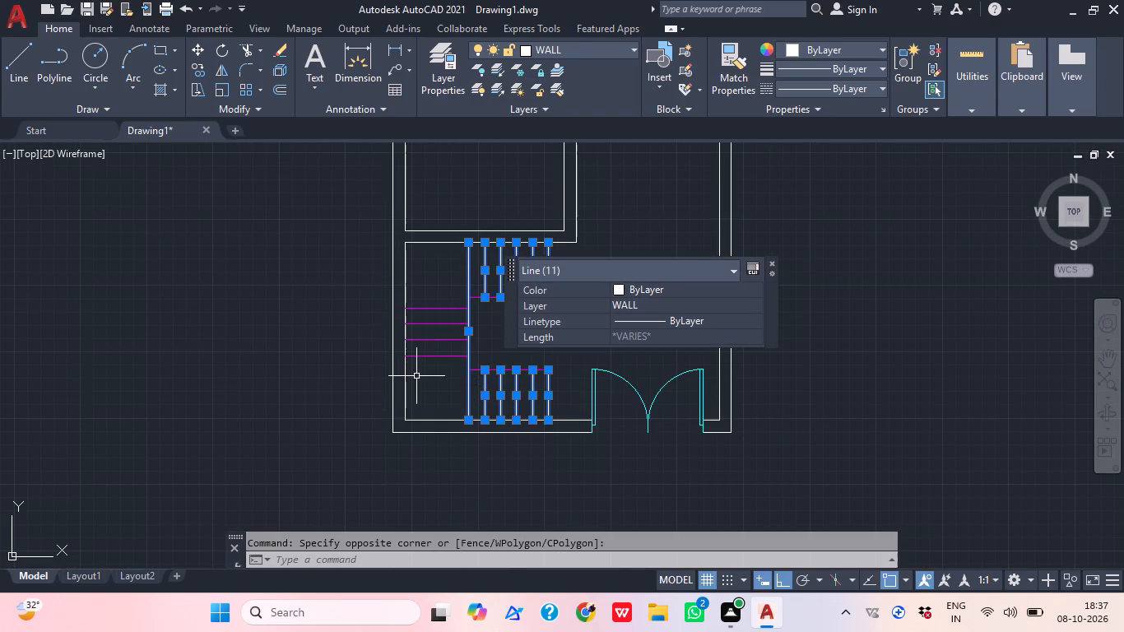
scroll(416, 376, "up", 1)
left_click(409, 385)
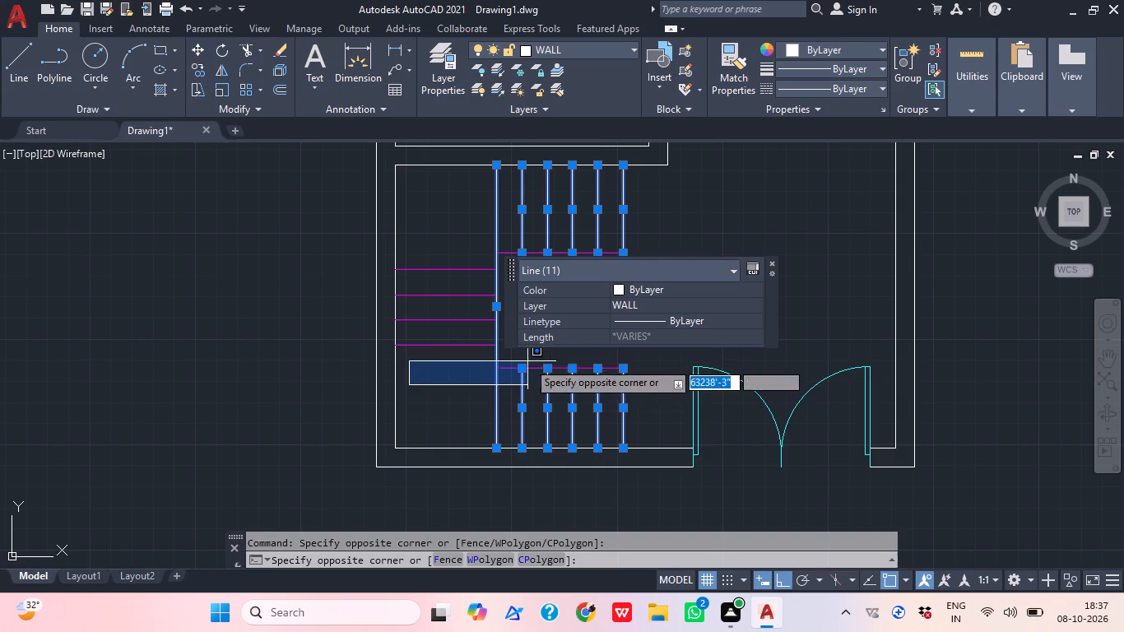
left_click(482, 374)
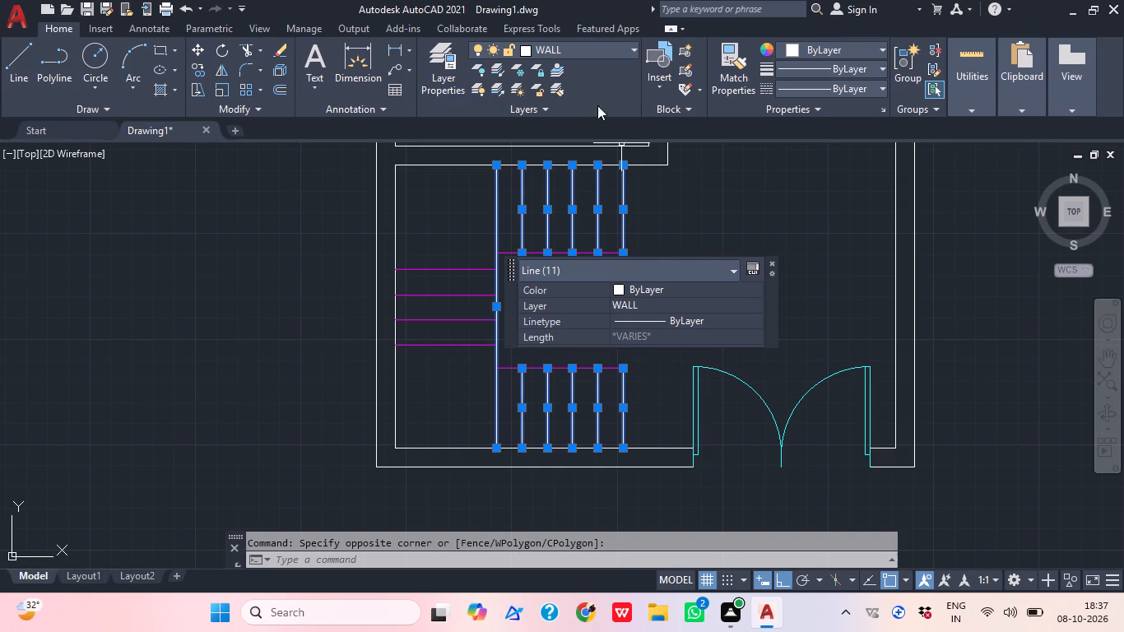
left_click(598, 41)
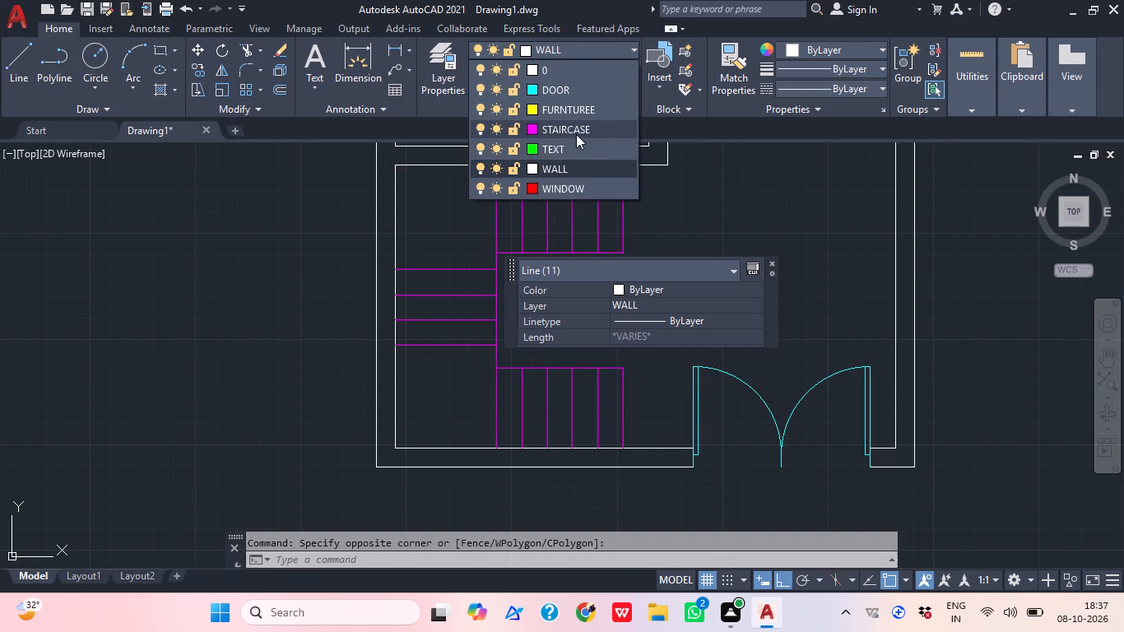
left_click(576, 134)
middle_click_drag(718, 256, 662, 286)
key("Escape")
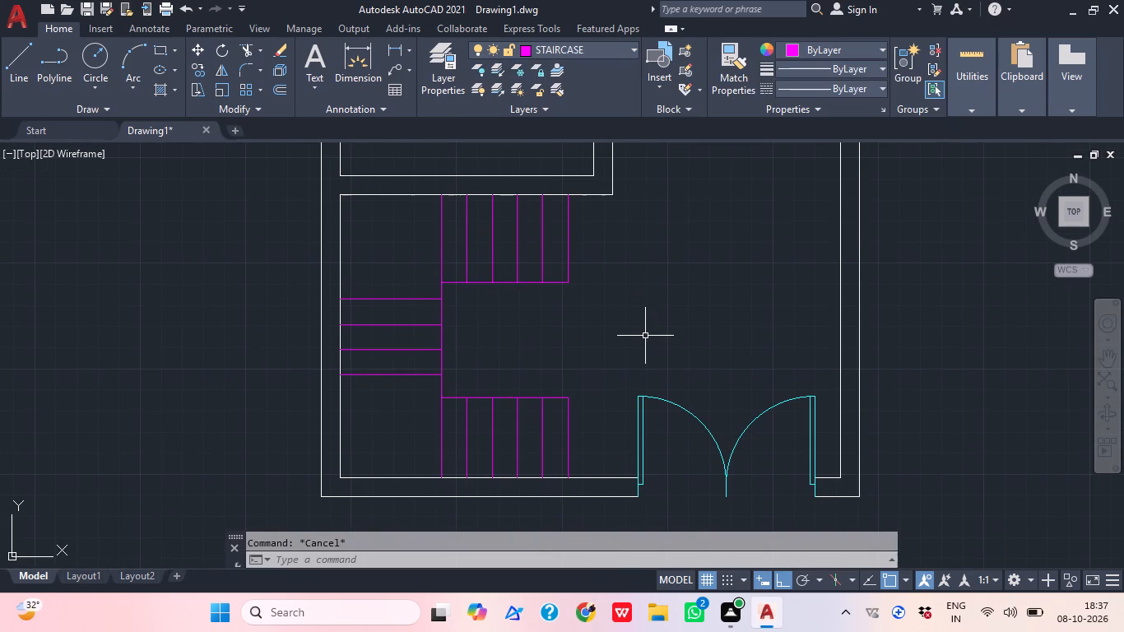
Draw the stair direction line from the lower flight's open end about 6'-10" left, 7'-7" up through the middle flight, and 3'-11" right into the upper flight.
type("L")
key("space")
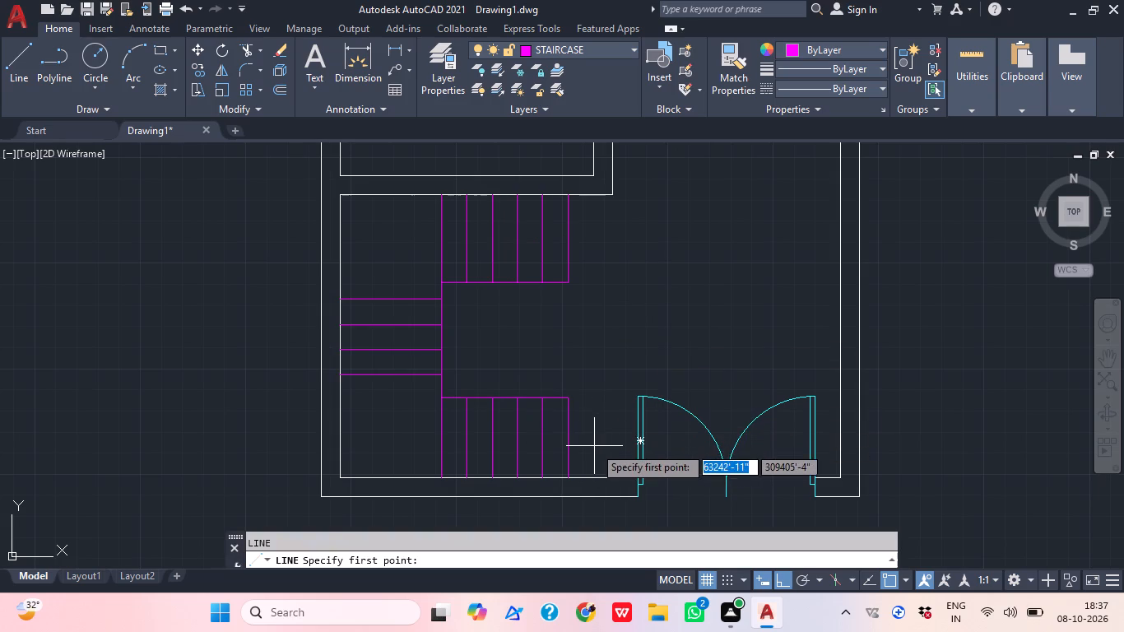
left_click(566, 434)
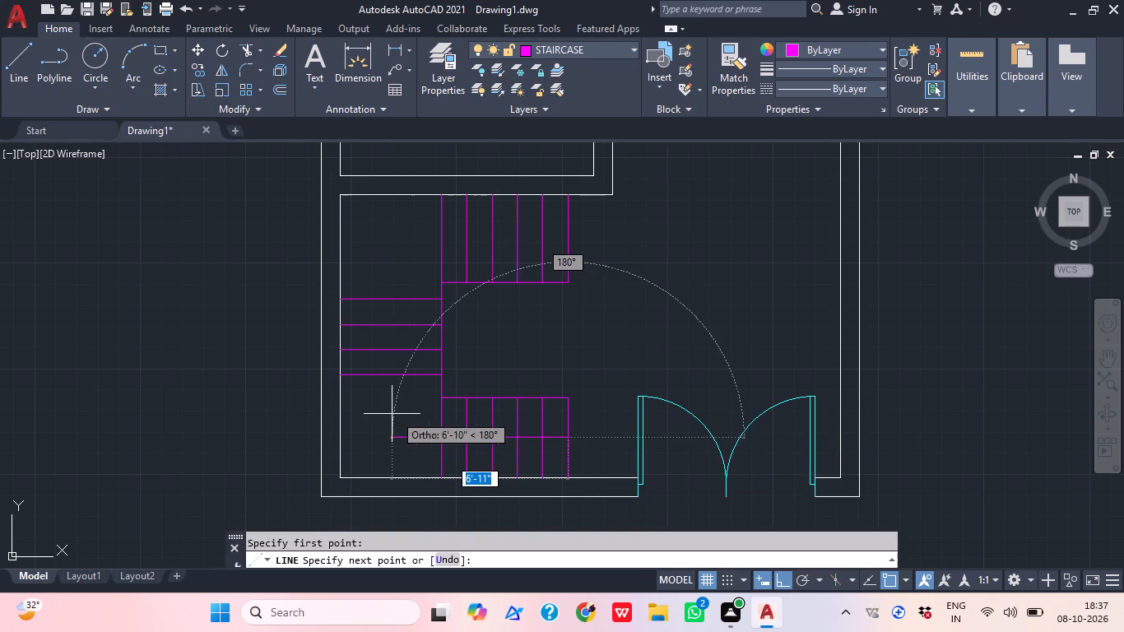
left_click(396, 425)
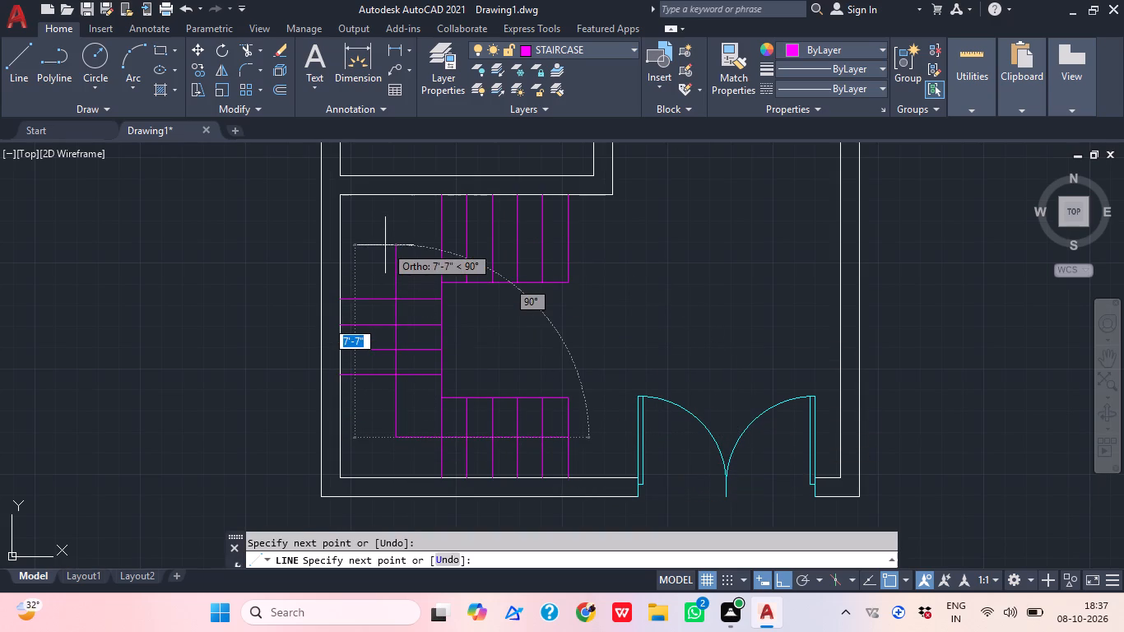
left_click(392, 239)
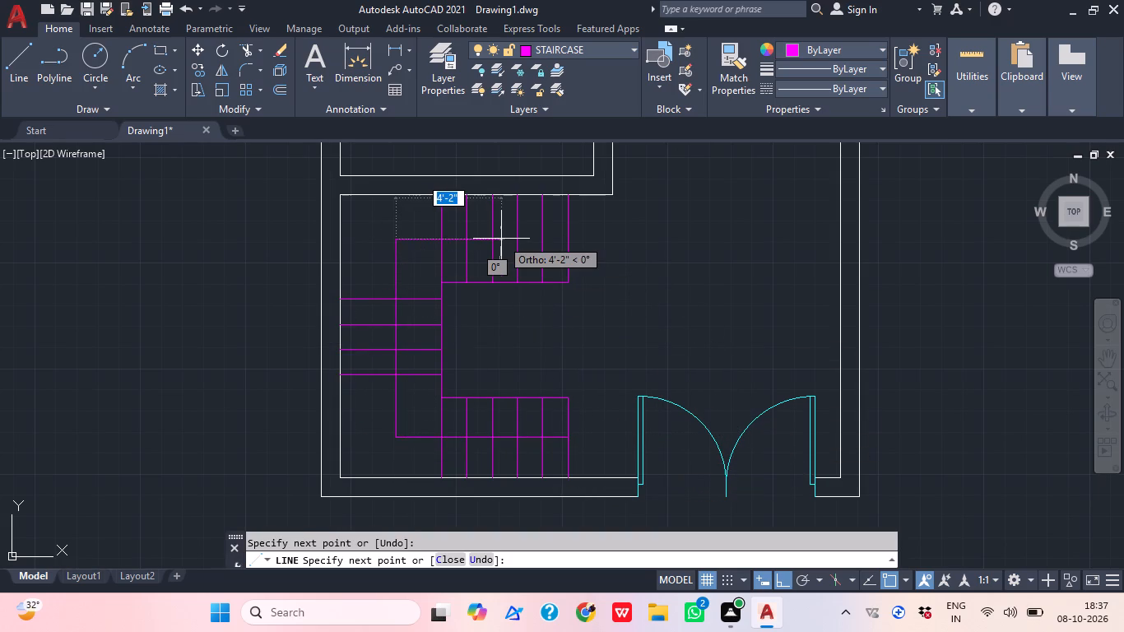
scroll(501, 239, "up", 2)
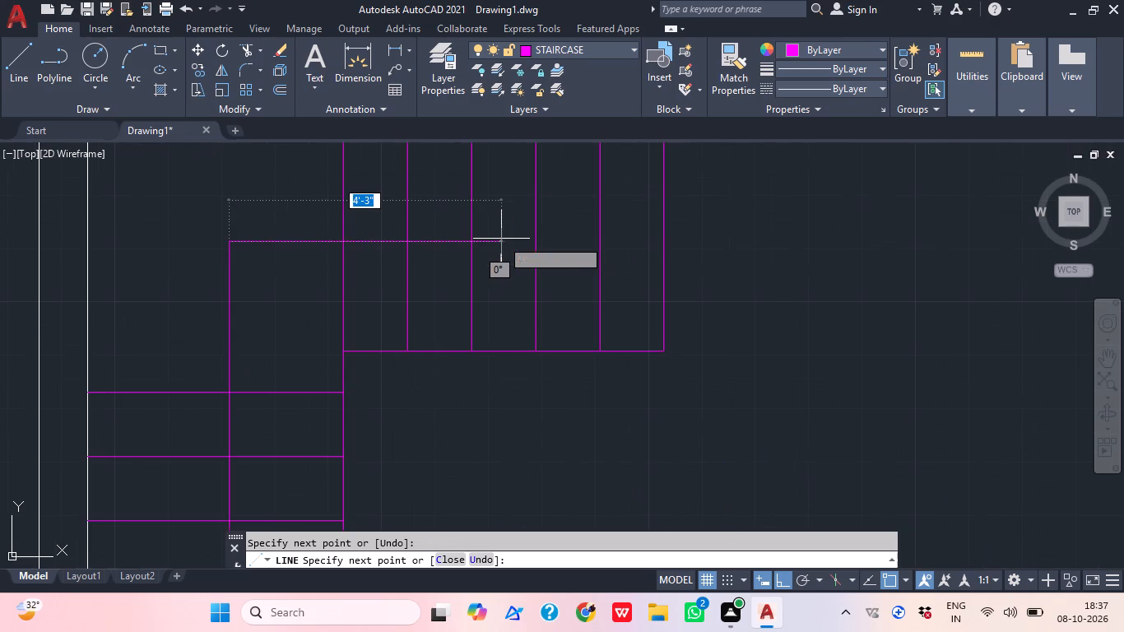
scroll(487, 240, "up", 2)
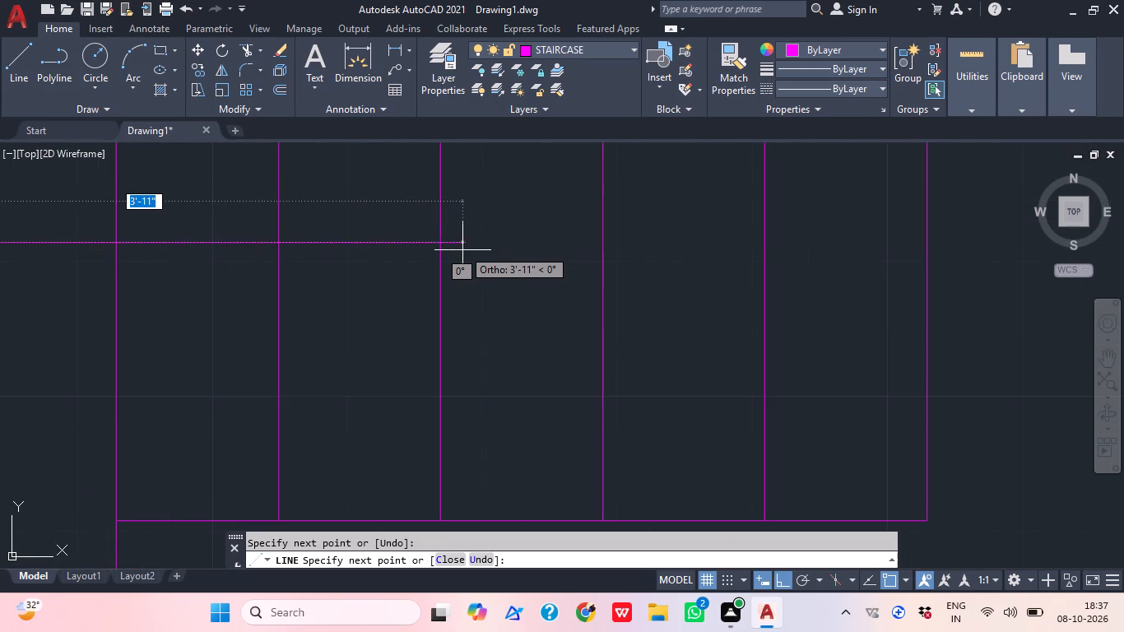
left_click(455, 245)
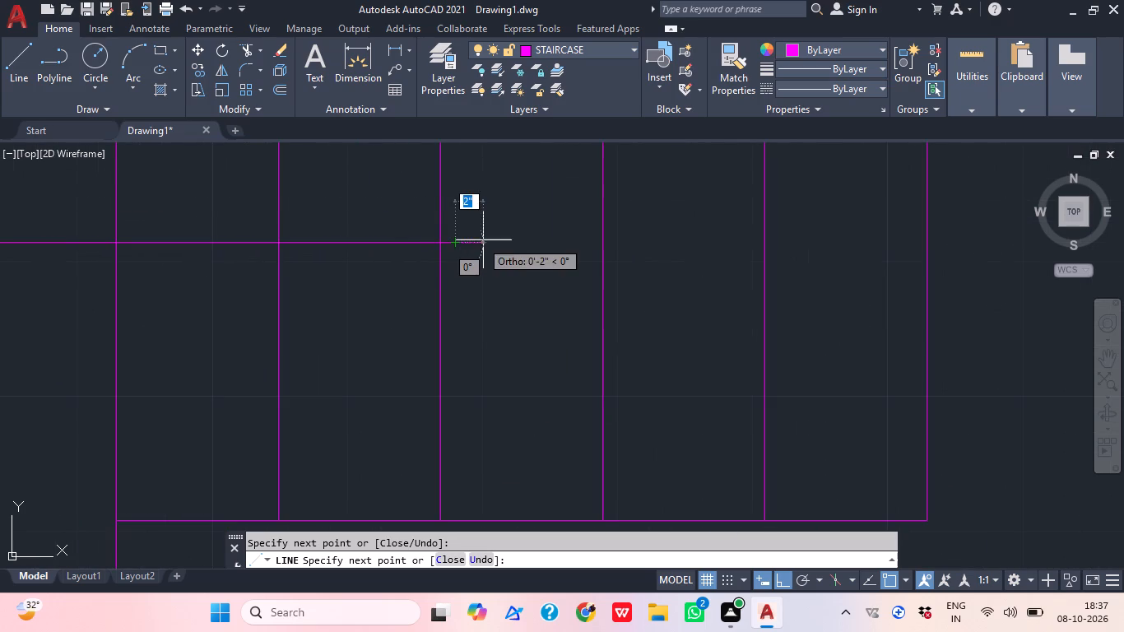
Draw a vertical arrowhead base about 9" long, centred across the direction line's end in the upper flight.
middle_click_drag(457, 189, 457, 258)
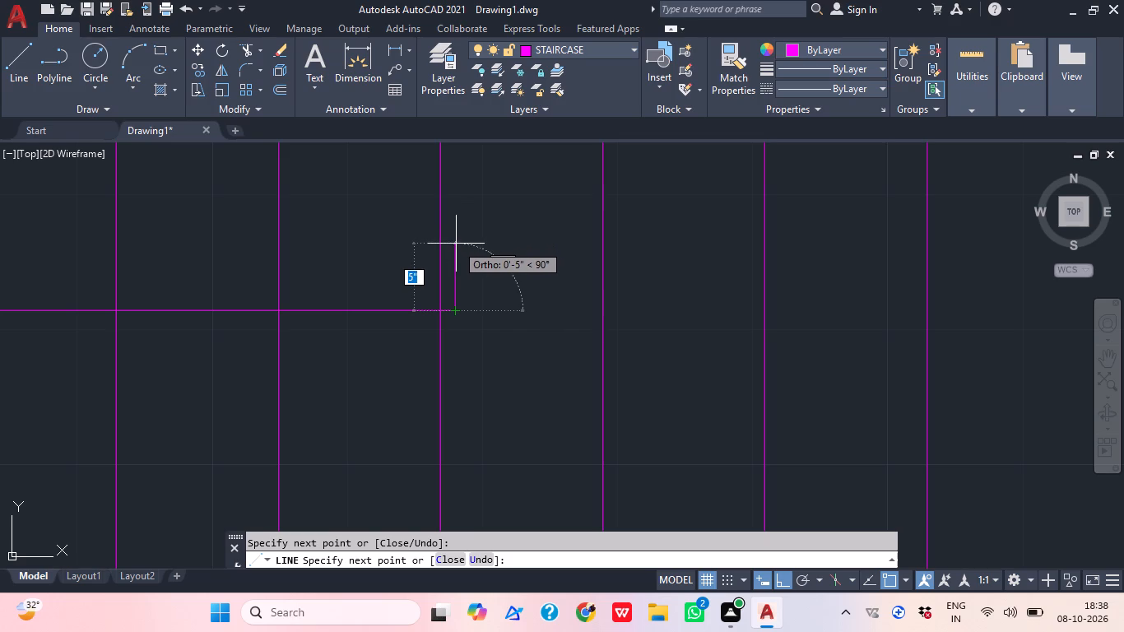
left_click(456, 244)
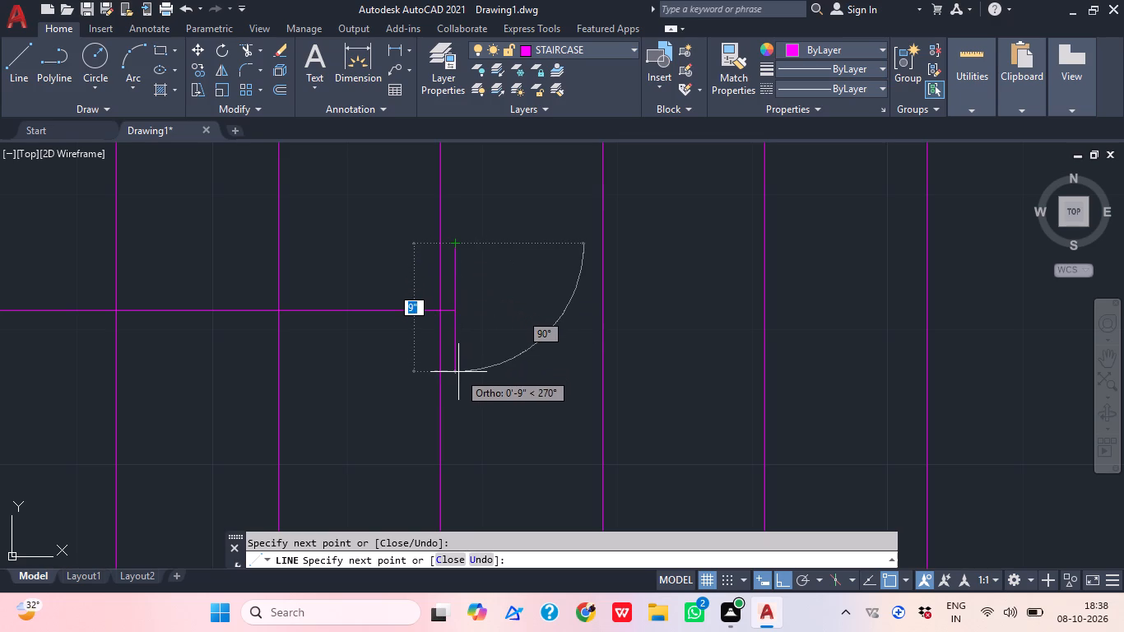
left_click(458, 376)
key("Escape")
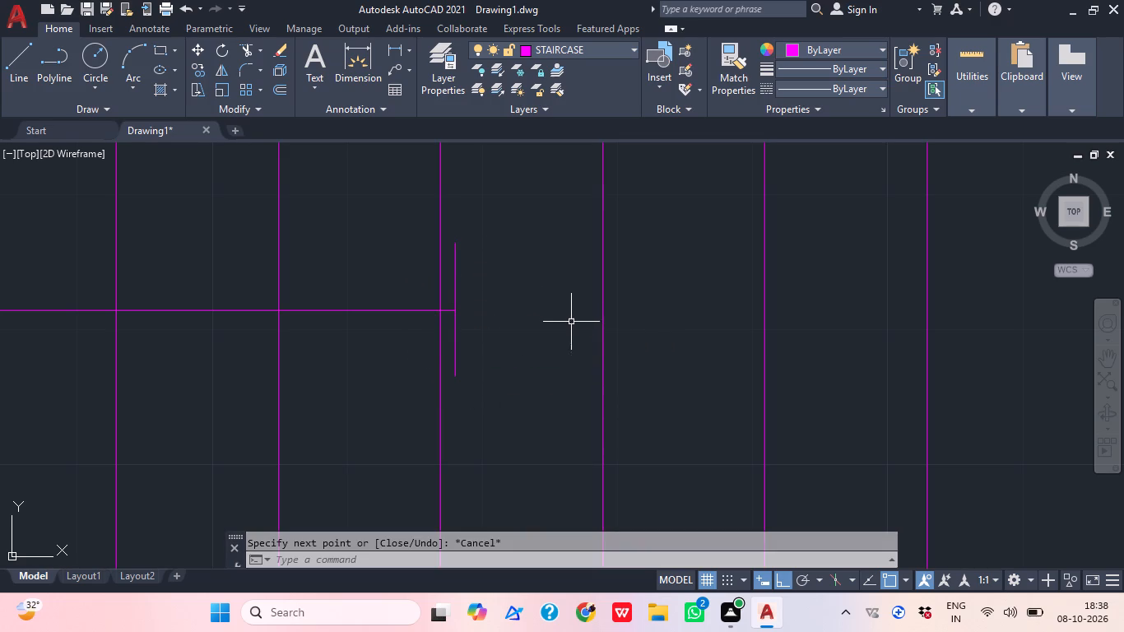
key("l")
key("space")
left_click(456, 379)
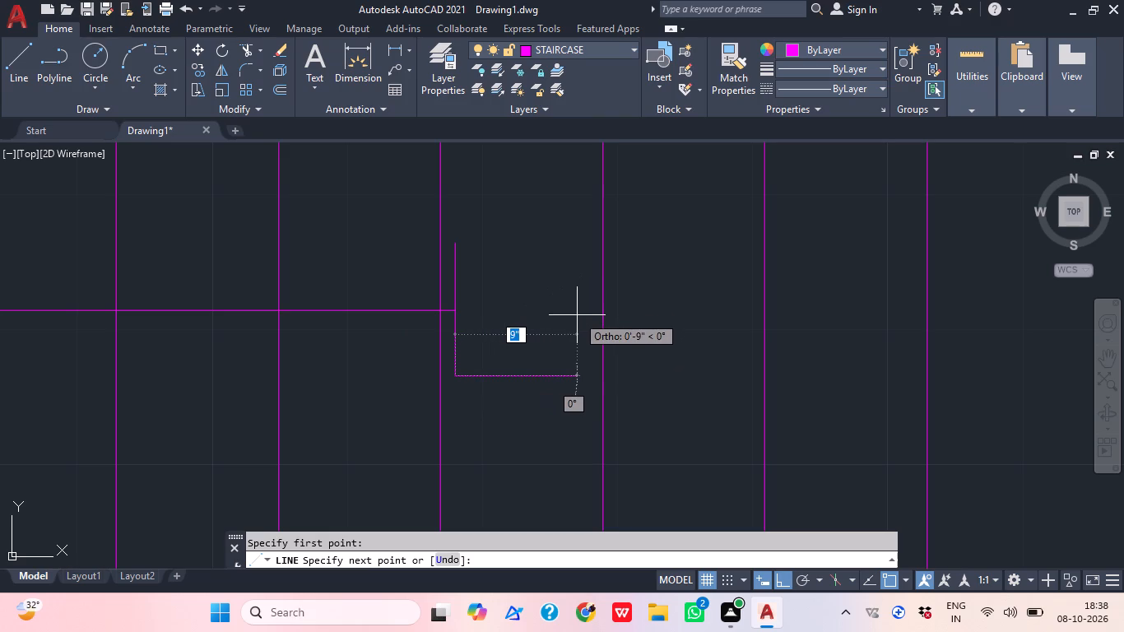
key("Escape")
Draw a horizontal line about 10" long from the base's midpoint and join its tip to both base ends, forming a triangular arrowhead.
type("L")
key("space")
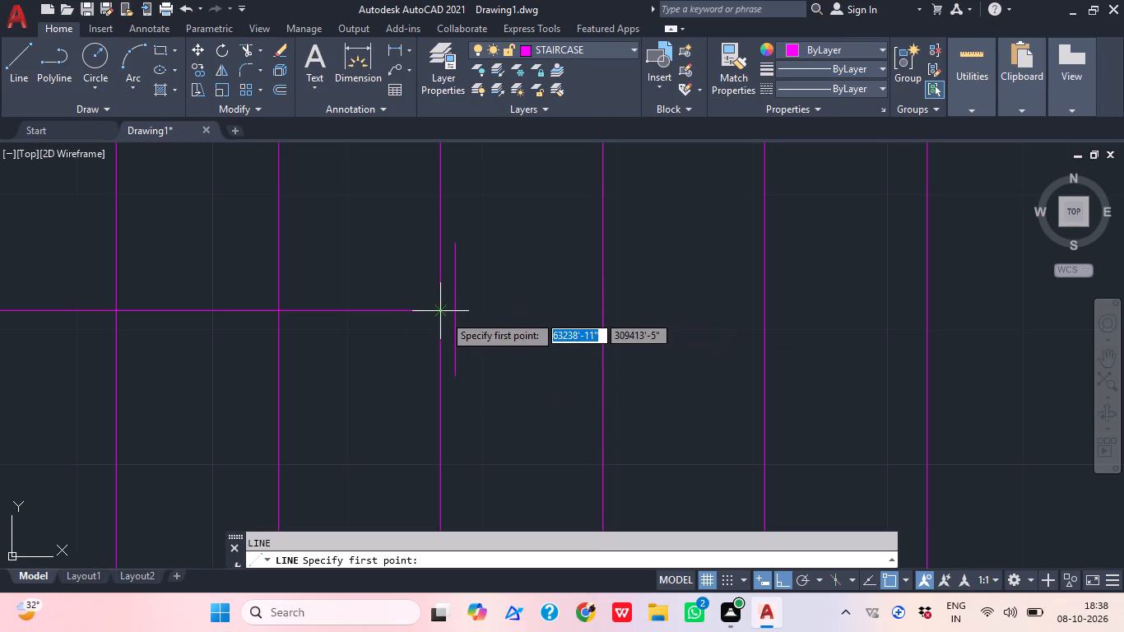
left_click(456, 316)
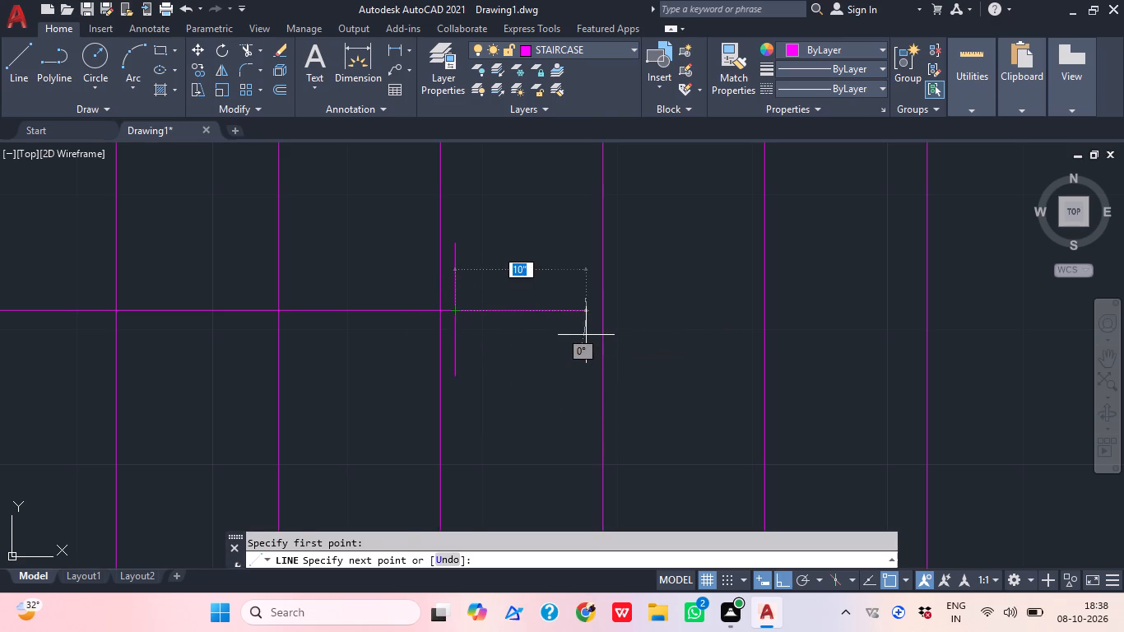
left_click(586, 335)
key("Escape")
key("l")
key("space")
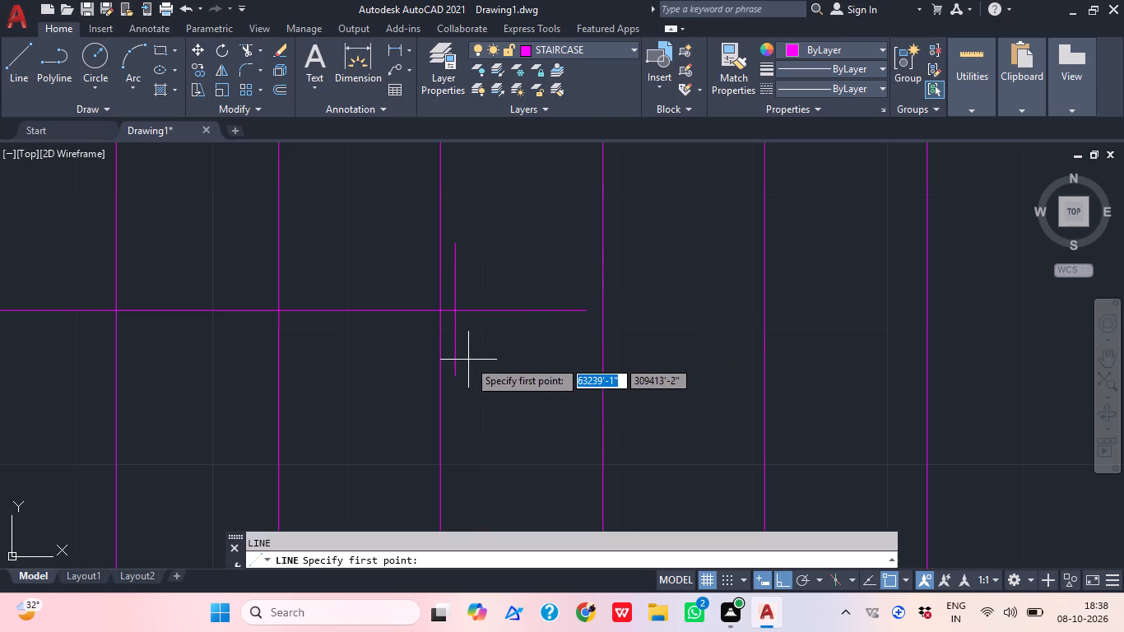
left_click(459, 372)
left_click(581, 310)
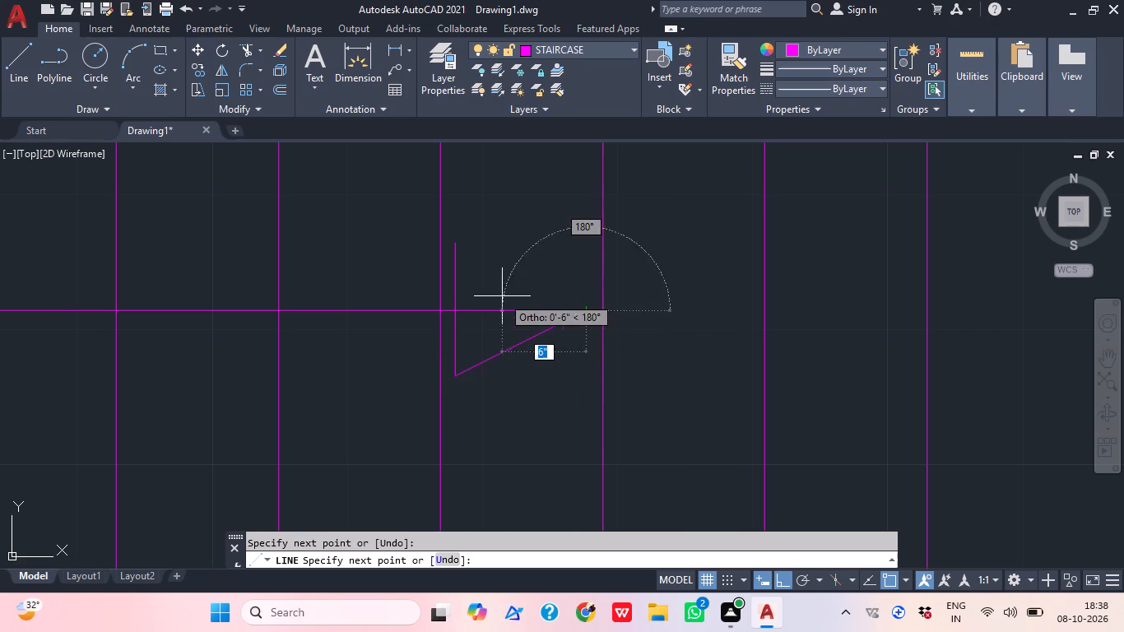
left_click(456, 244)
key("Escape")
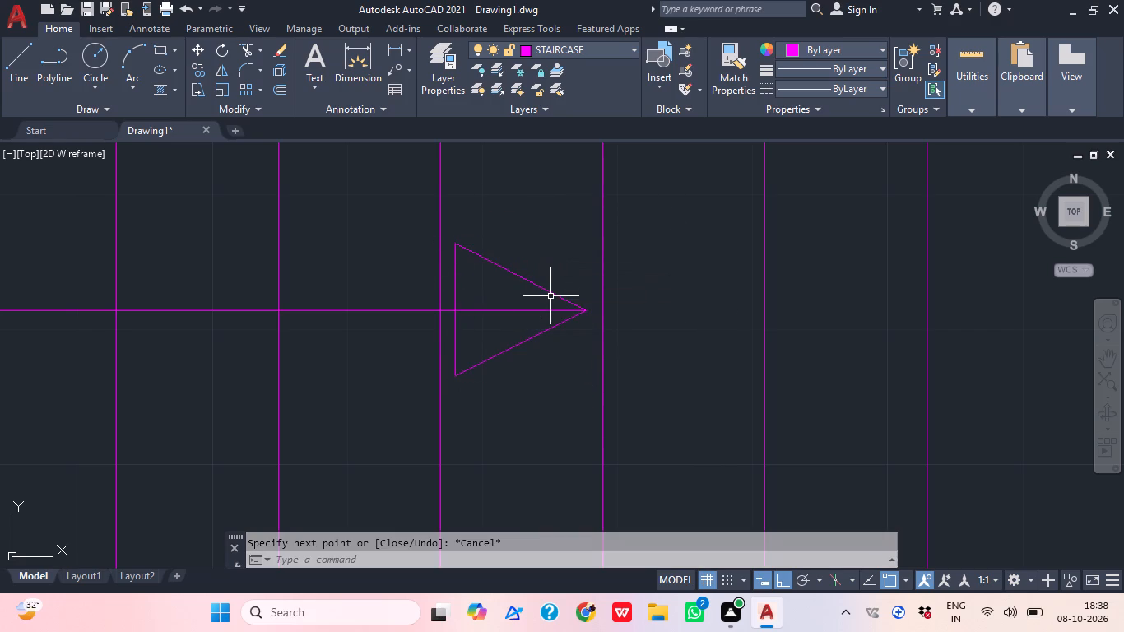
Trim away the horizontal line inside the triangular arrowhead.
type("TR")
key("space")
left_click(519, 318)
left_click(482, 276)
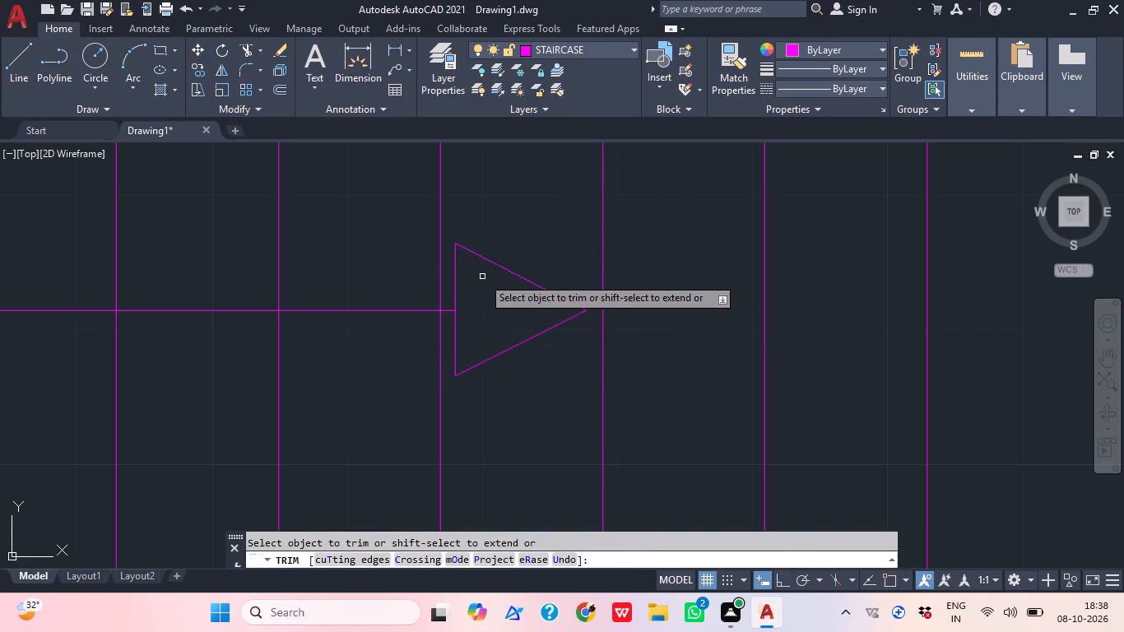
key("Escape")
On the WALL layer, draw a diagonal from the upper-left to the lower-right inner corner of the small room at the plan's upper-left corner.
scroll(622, 290, "down", 2)
scroll(622, 290, "up", 1)
scroll(639, 301, "down", 3)
scroll(714, 344, "up", 1)
scroll(714, 344, "down", 1)
middle_click_drag(716, 376, 606, 359)
scroll(611, 353, "down", 2)
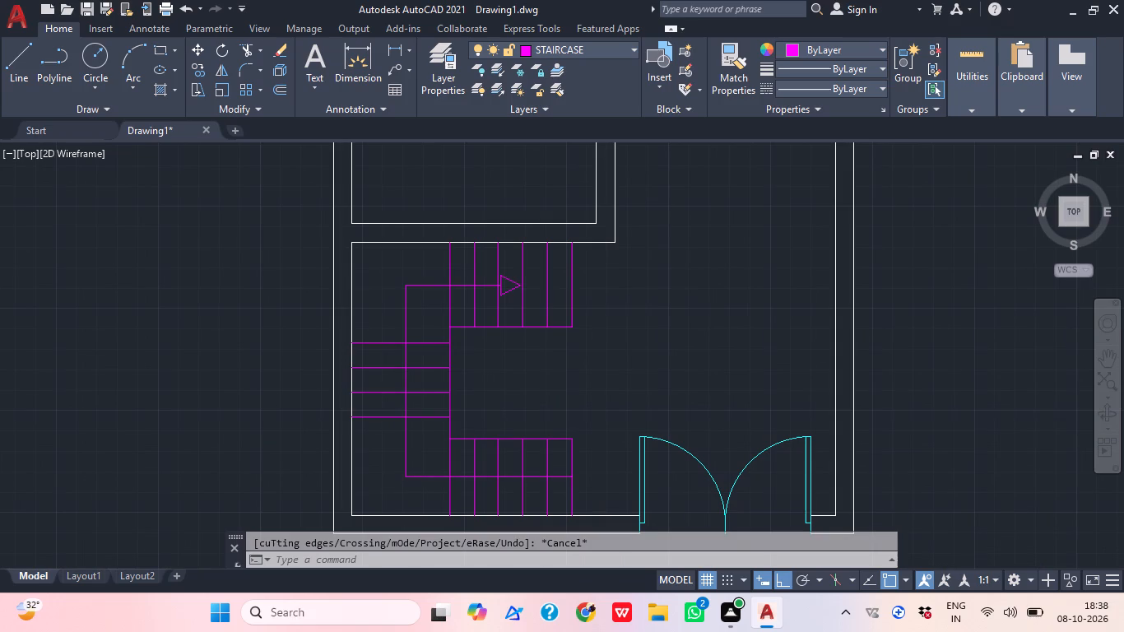
middle_click_drag(651, 351, 561, 402)
scroll(576, 393, "down", 1)
scroll(482, 342, "up", 1)
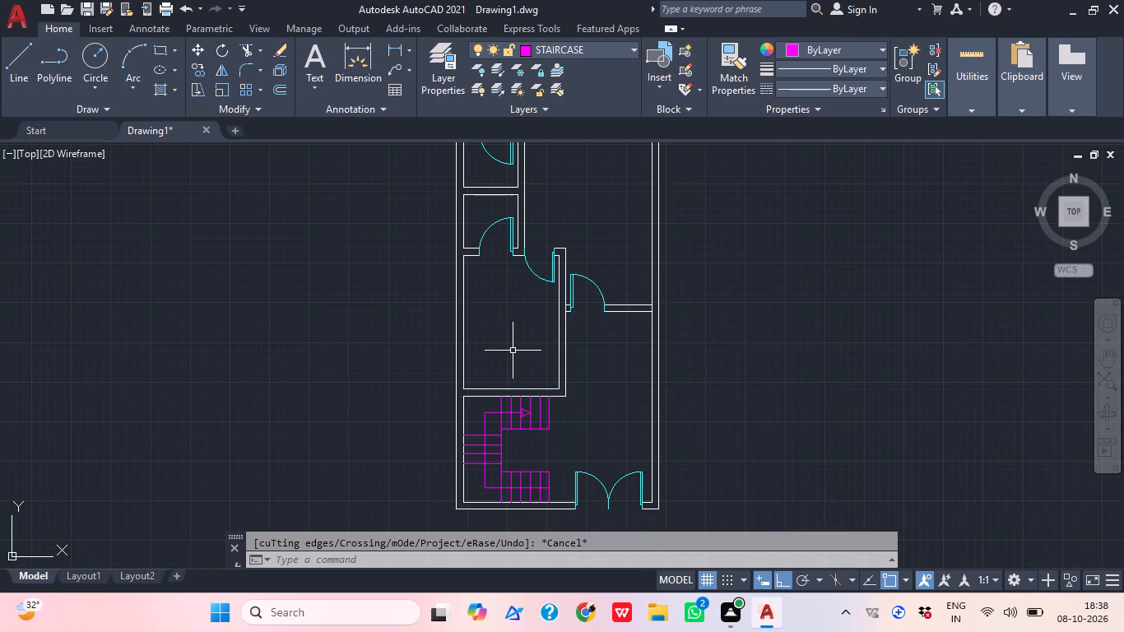
middle_click_drag(617, 373, 594, 406)
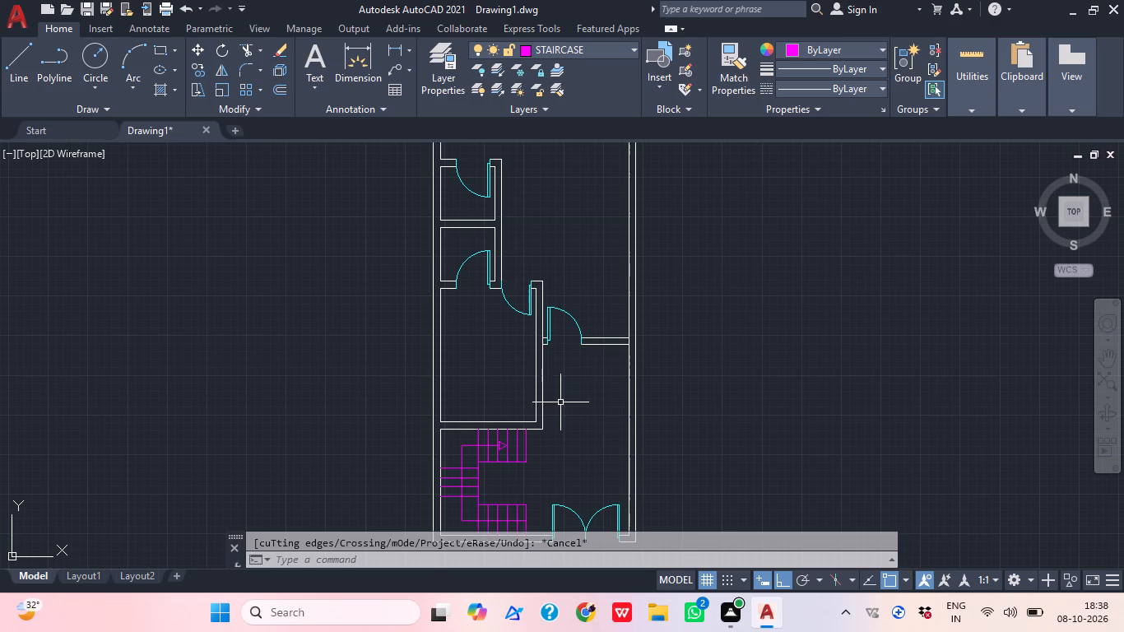
middle_click_drag(527, 304, 527, 472)
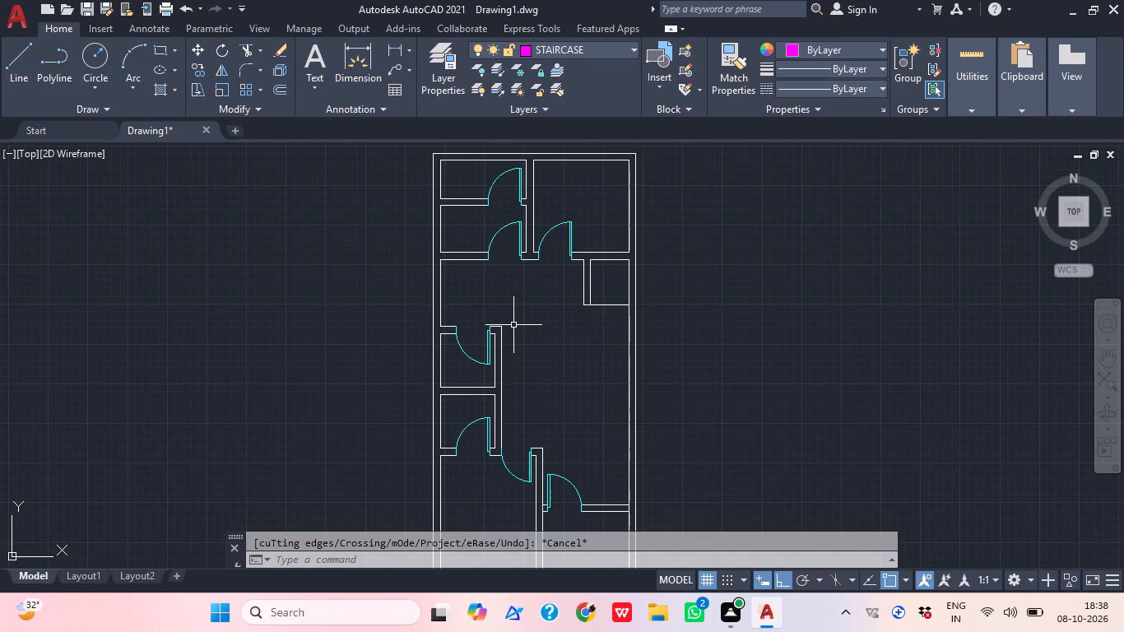
left_click(599, 49)
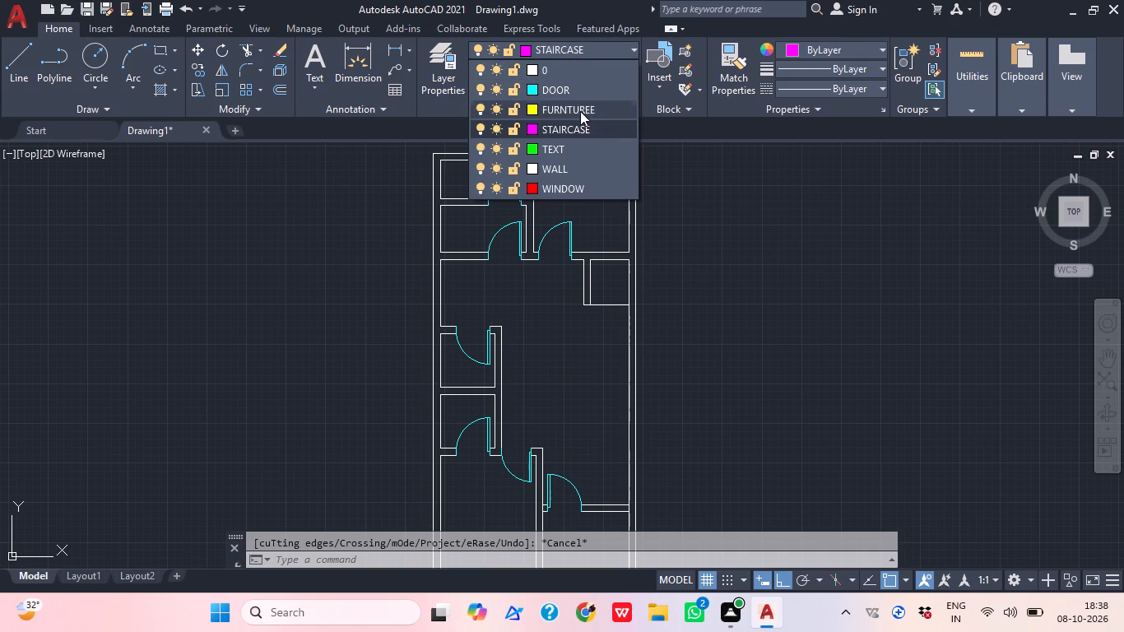
left_click(578, 168)
key("l")
key("space")
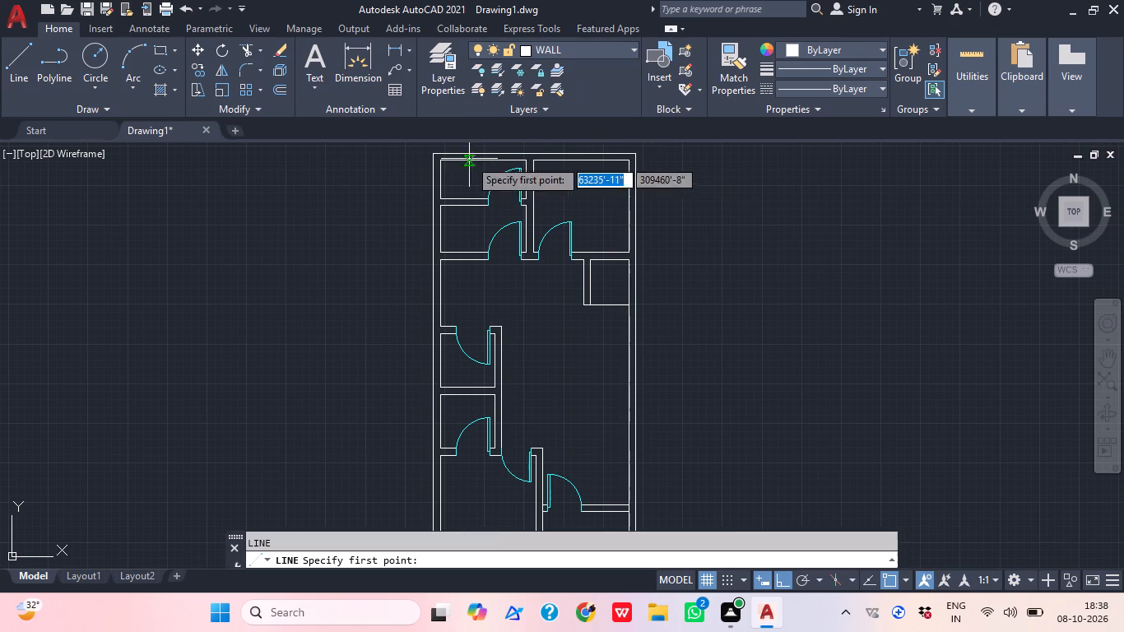
scroll(453, 147, "up", 1)
scroll(453, 147, "down", 2)
scroll(453, 147, "up", 1)
left_click(432, 173)
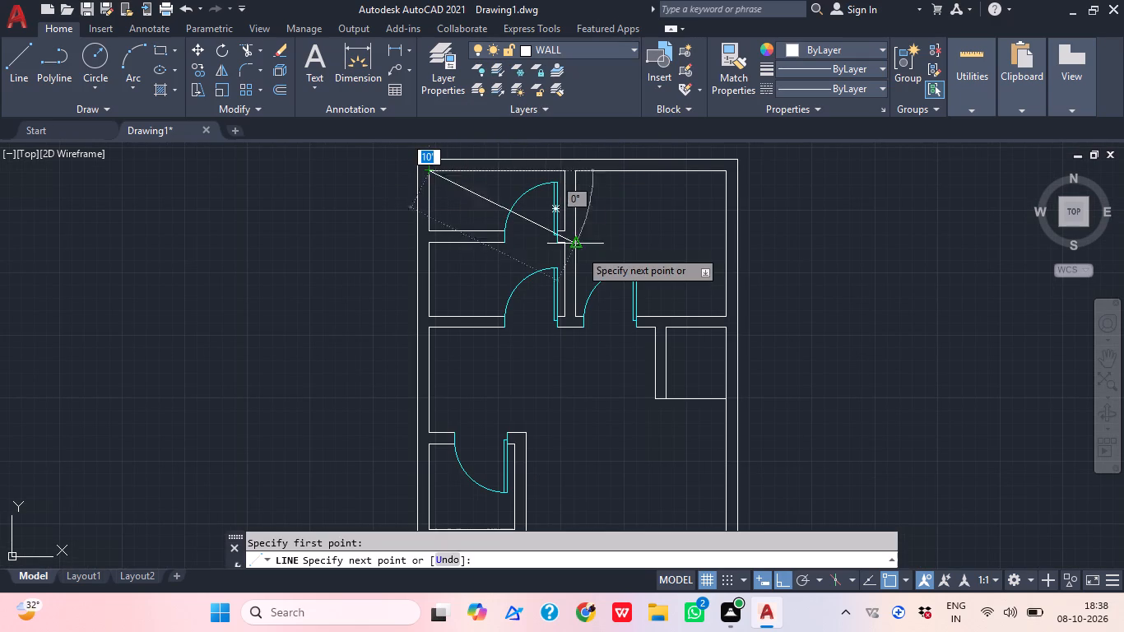
scroll(578, 234, "up", 2)
left_click(537, 225)
middle_click_drag(602, 233, 604, 372)
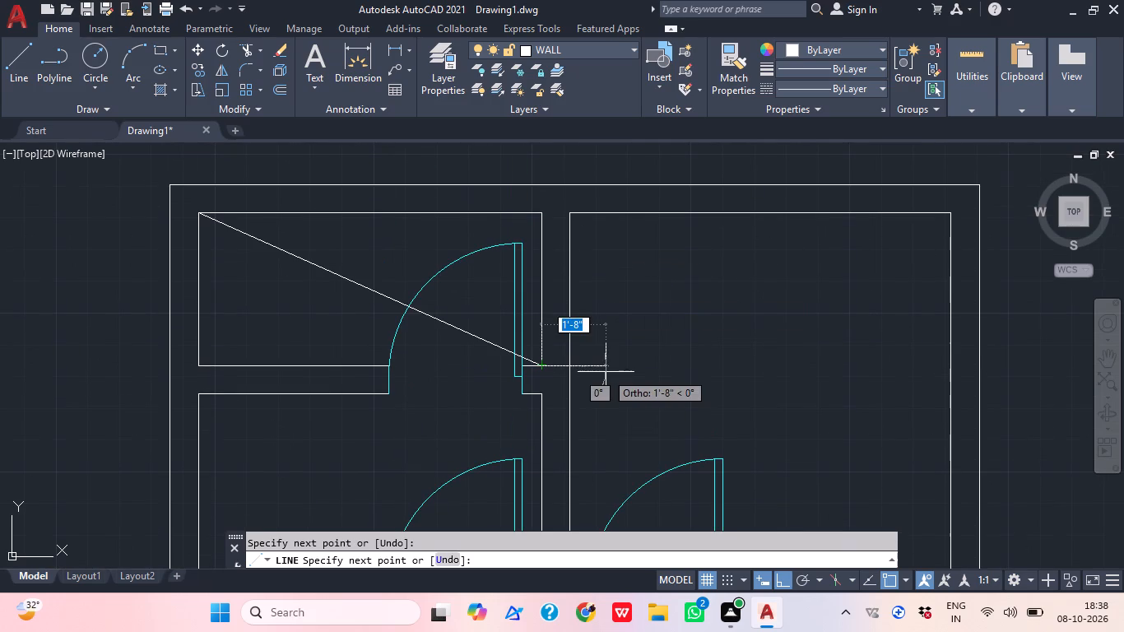
key("Escape")
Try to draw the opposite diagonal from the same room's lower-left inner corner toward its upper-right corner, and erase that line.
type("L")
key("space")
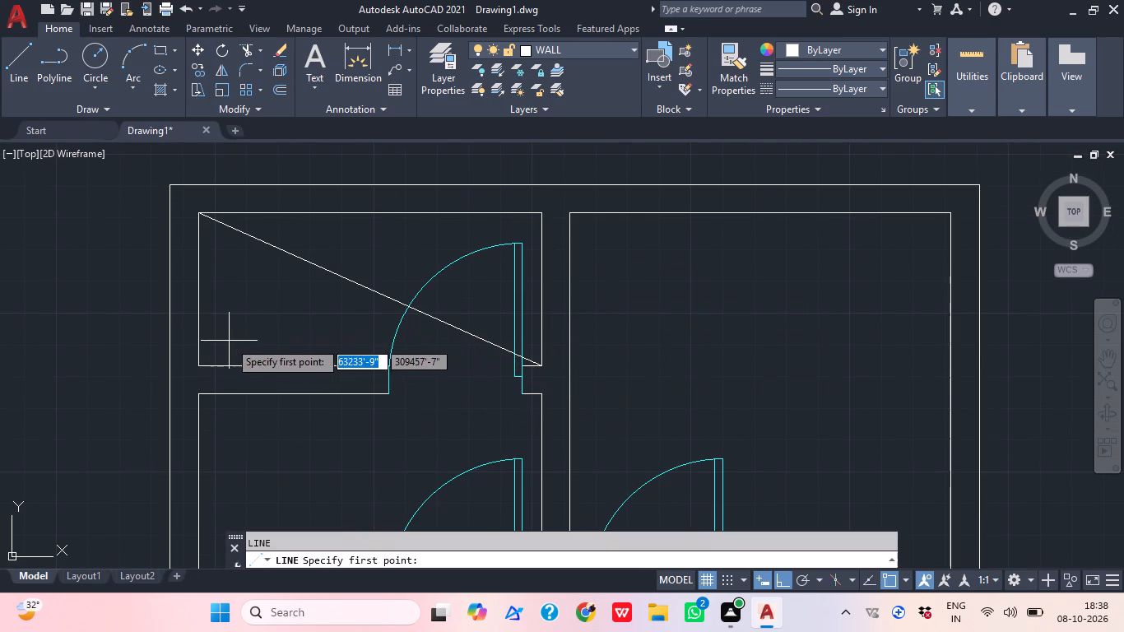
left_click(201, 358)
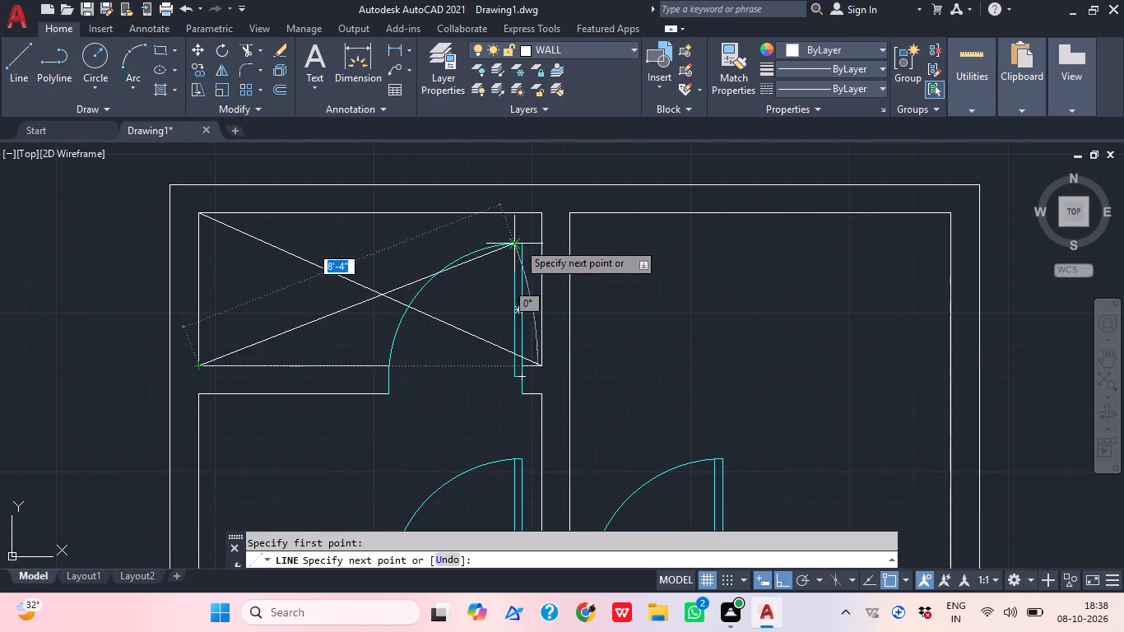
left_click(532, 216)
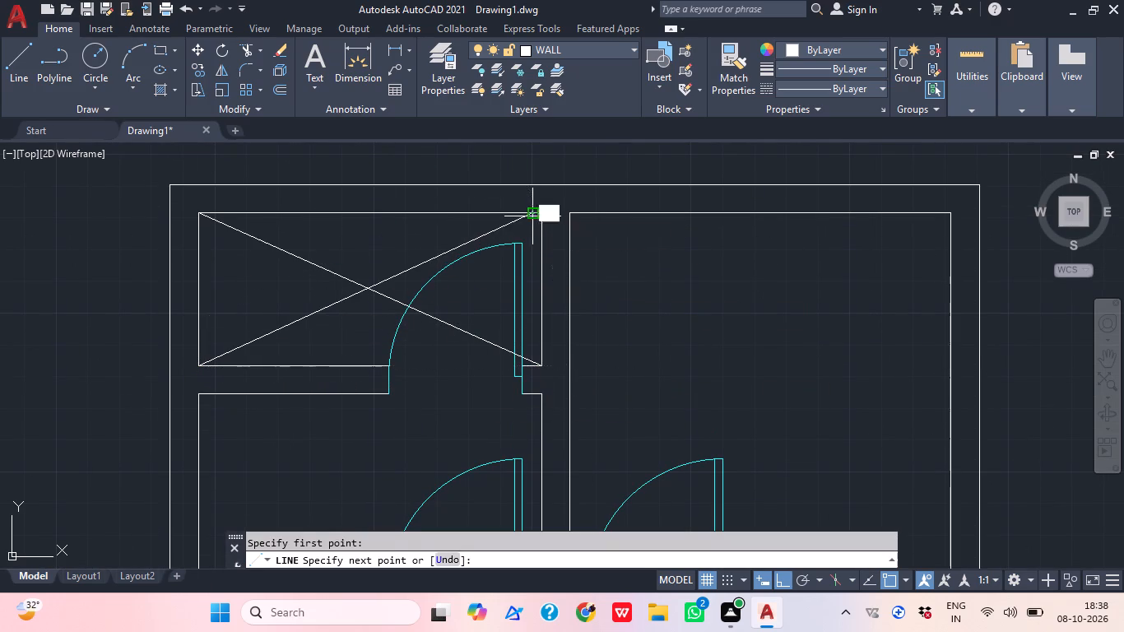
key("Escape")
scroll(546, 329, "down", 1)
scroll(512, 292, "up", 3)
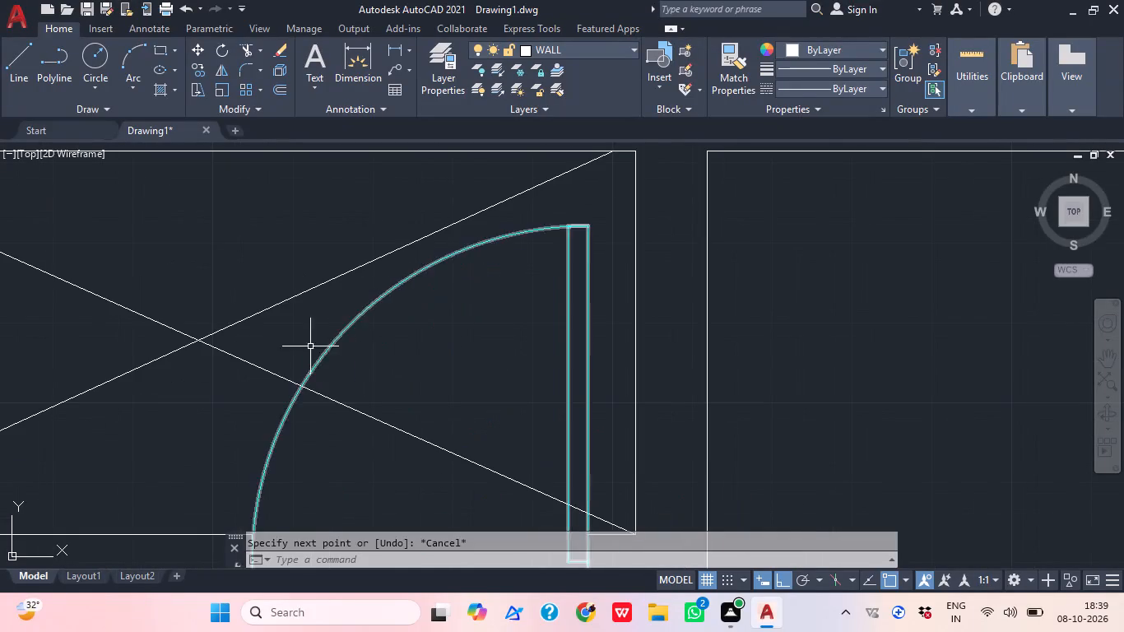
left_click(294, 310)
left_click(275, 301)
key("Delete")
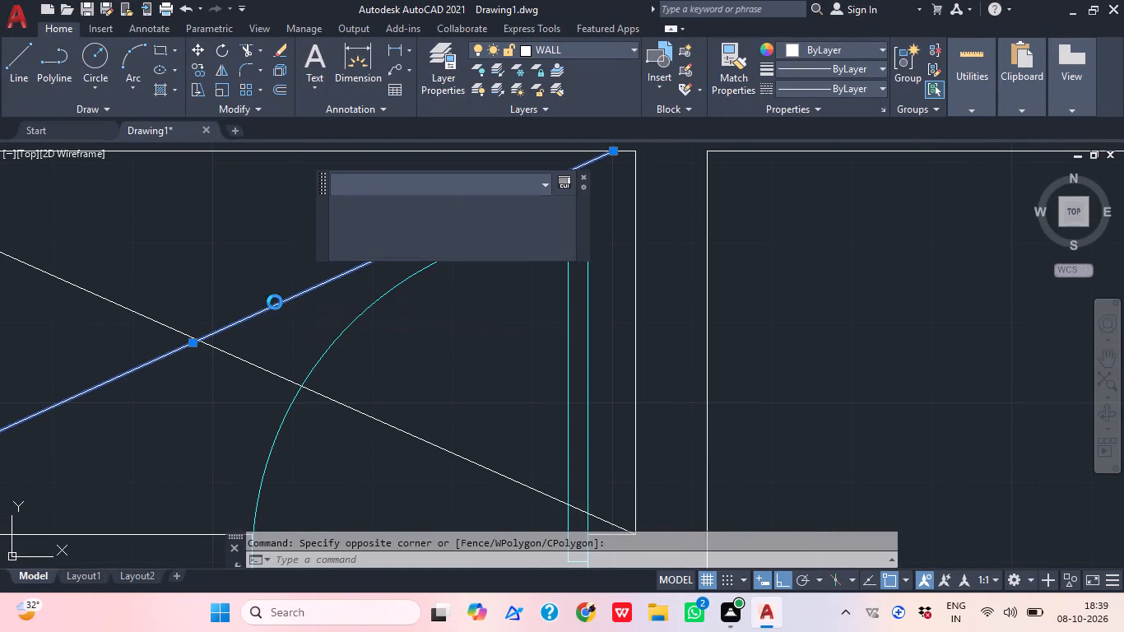
Draw the opposite diagonal from the same room's lower-left inner corner to its exact upper-right inner corner, completing the cross.
key("l")
key("Return")
scroll(239, 307, "down", 1)
scroll(230, 374, "down", 1)
middle_click_drag(360, 354, 448, 311)
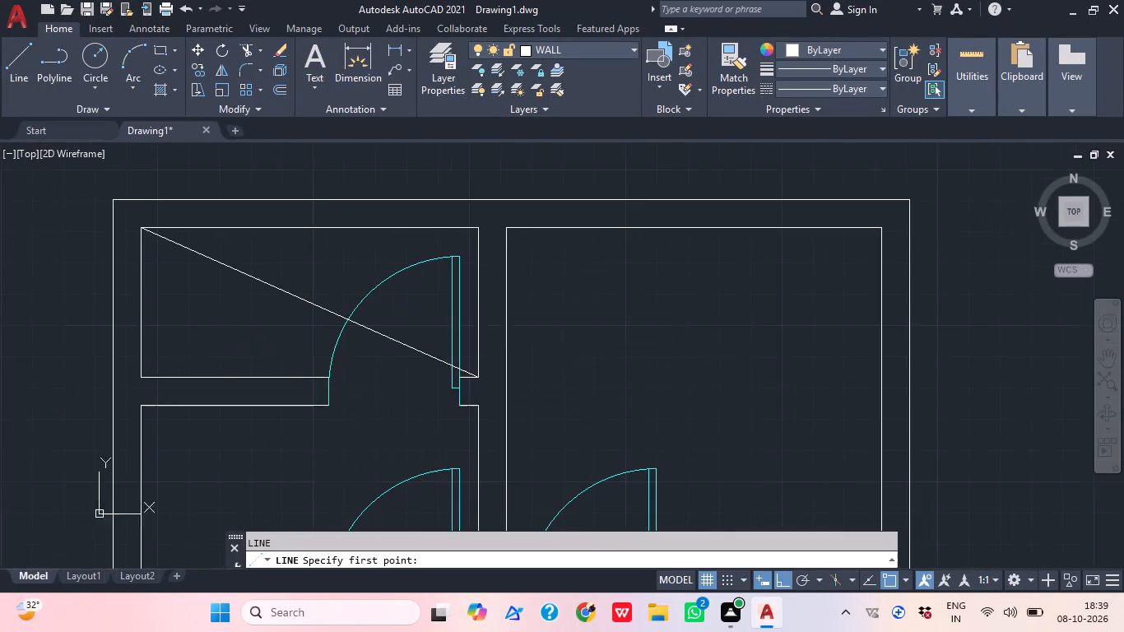
left_click(137, 375)
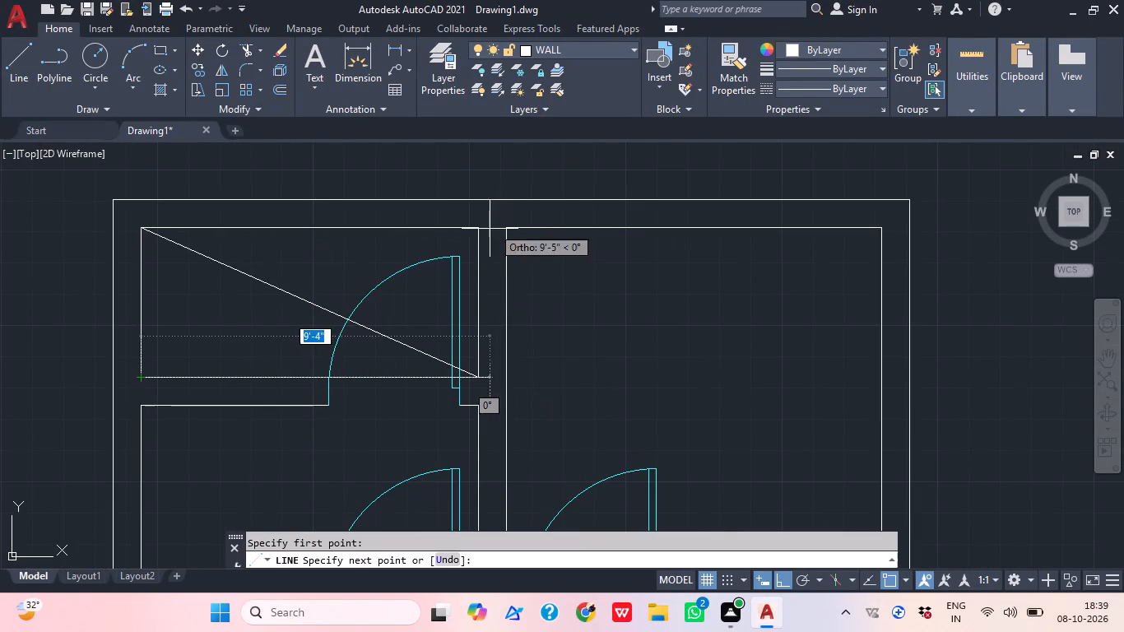
left_click(476, 230)
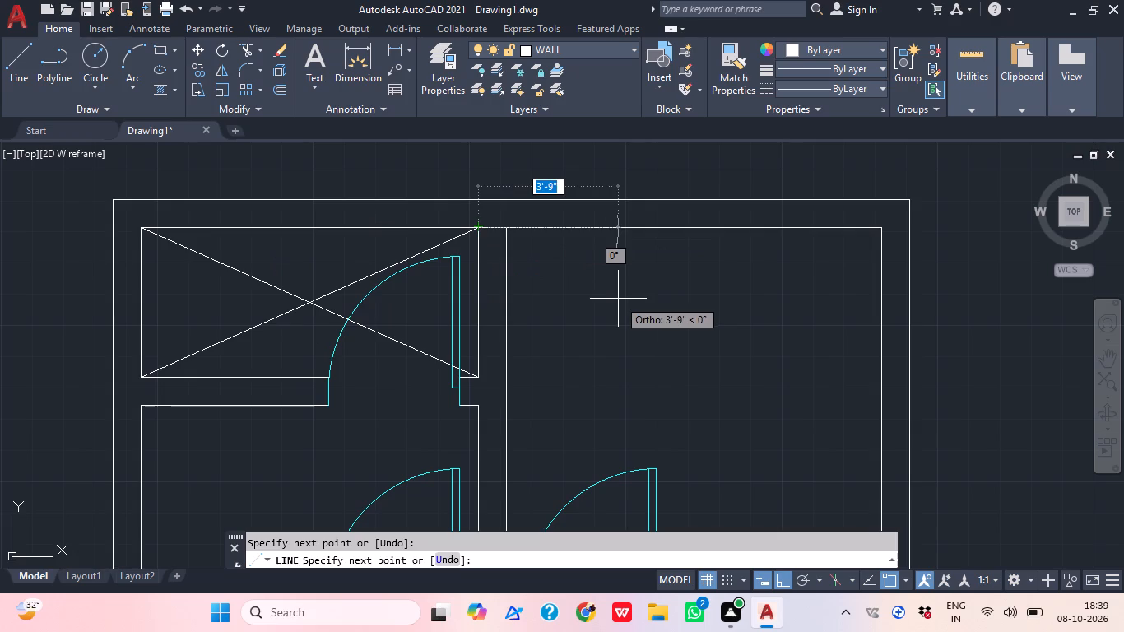
key("Escape")
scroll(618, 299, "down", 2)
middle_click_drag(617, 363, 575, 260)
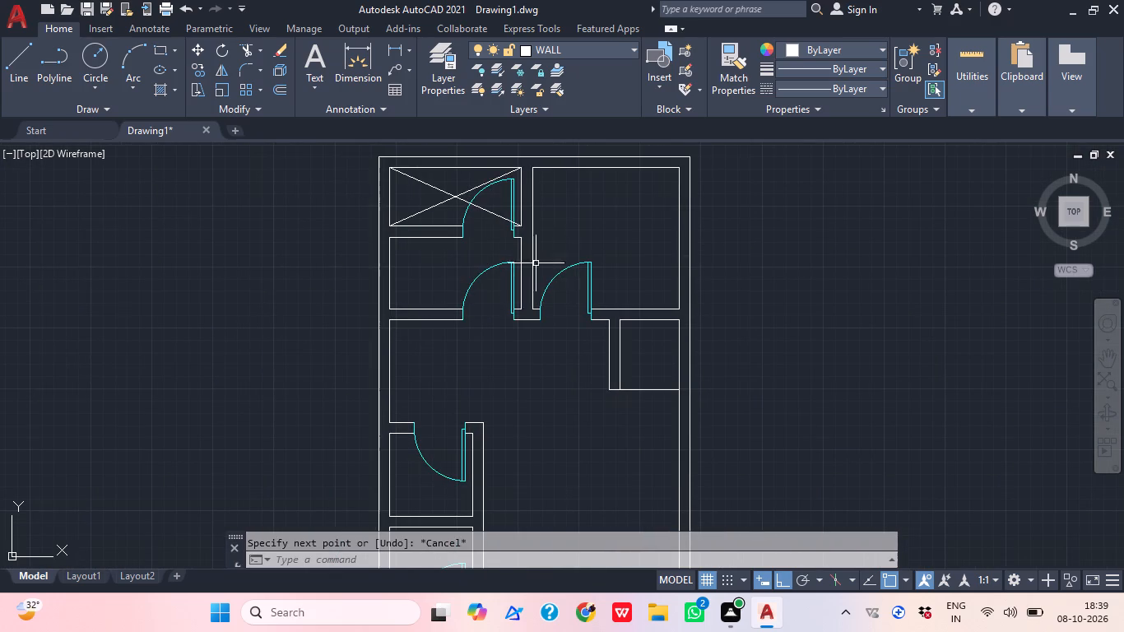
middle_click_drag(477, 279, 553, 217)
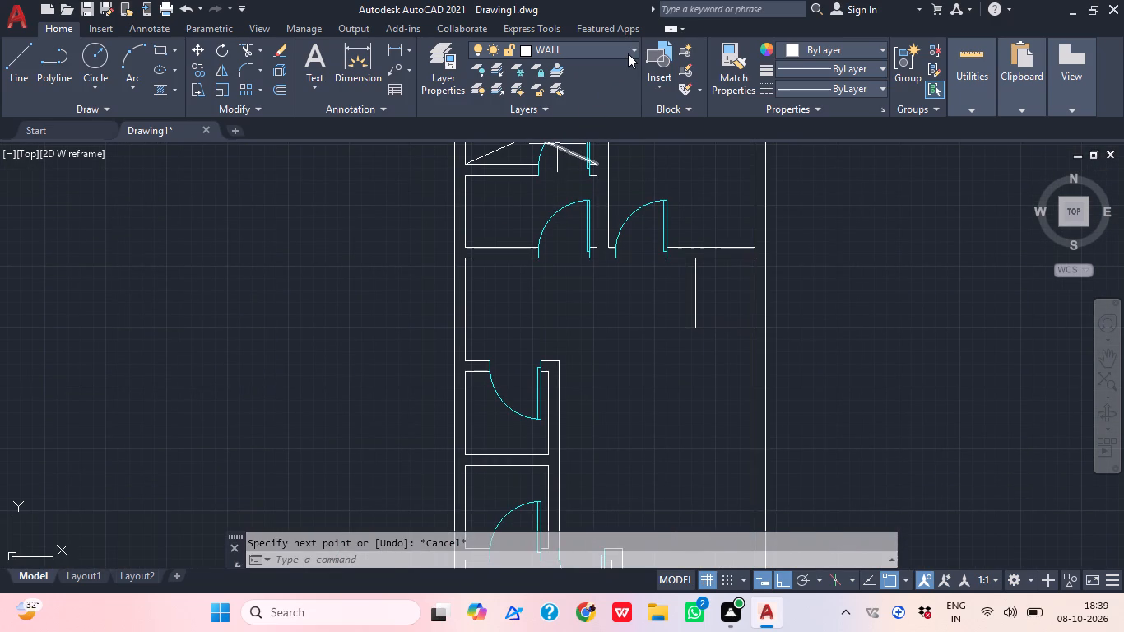
On the FURNTUREE layer, draw a stepped line in the room below the crossed one: up from its lower wall, about 2'-6" across, up to the upper wall.
left_click(628, 53)
left_click(574, 114)
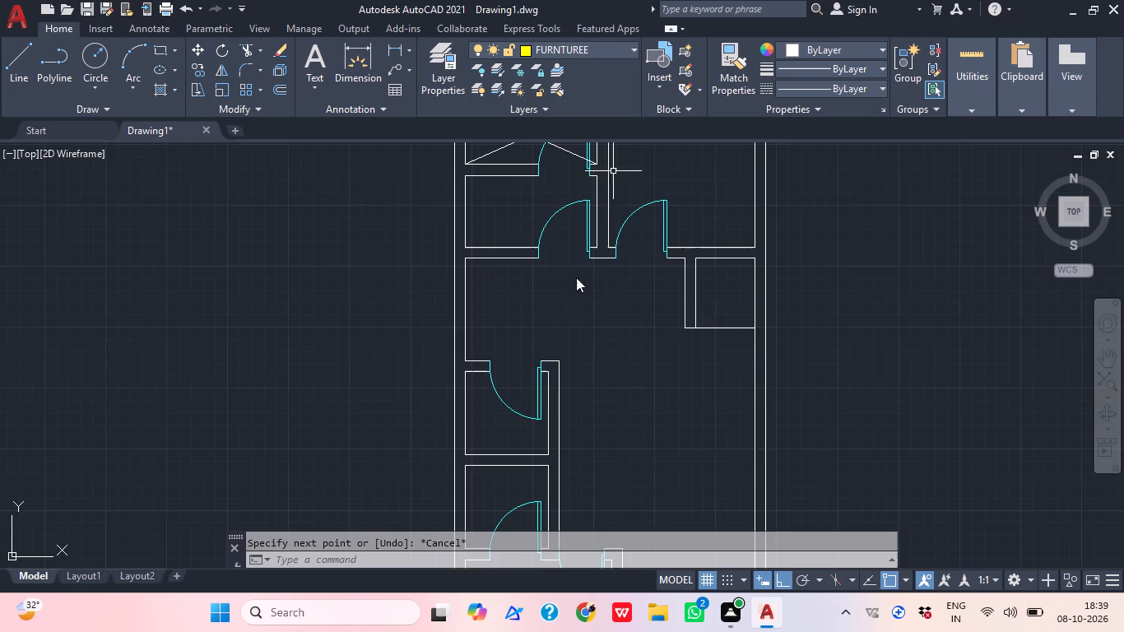
middle_click_drag(571, 286, 565, 388)
type("L")
key("space")
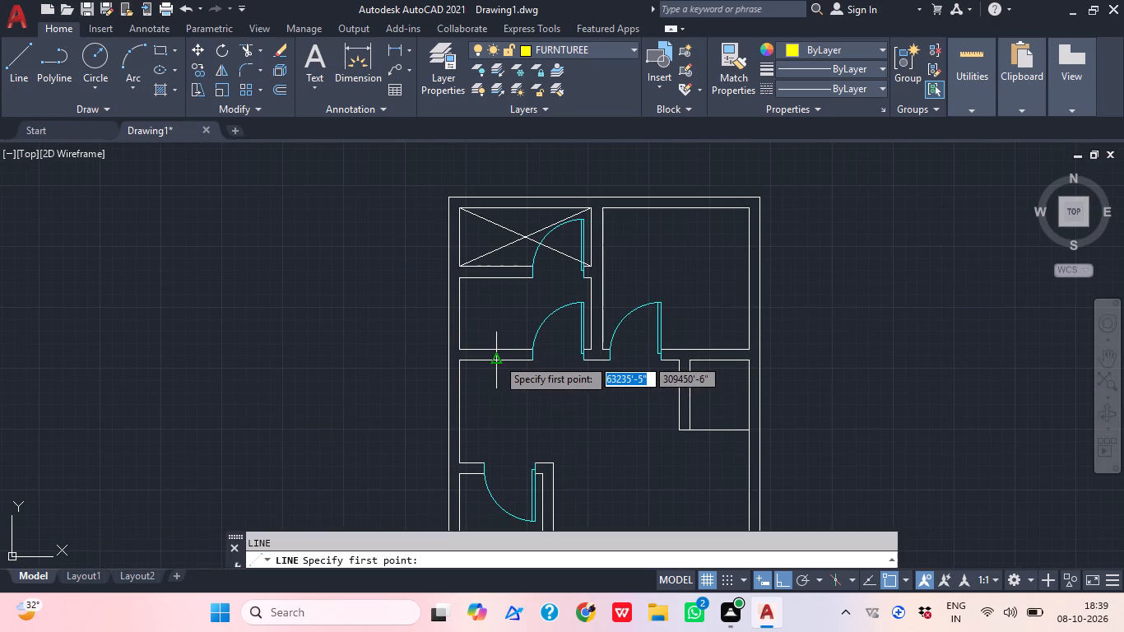
scroll(497, 358, "up", 1)
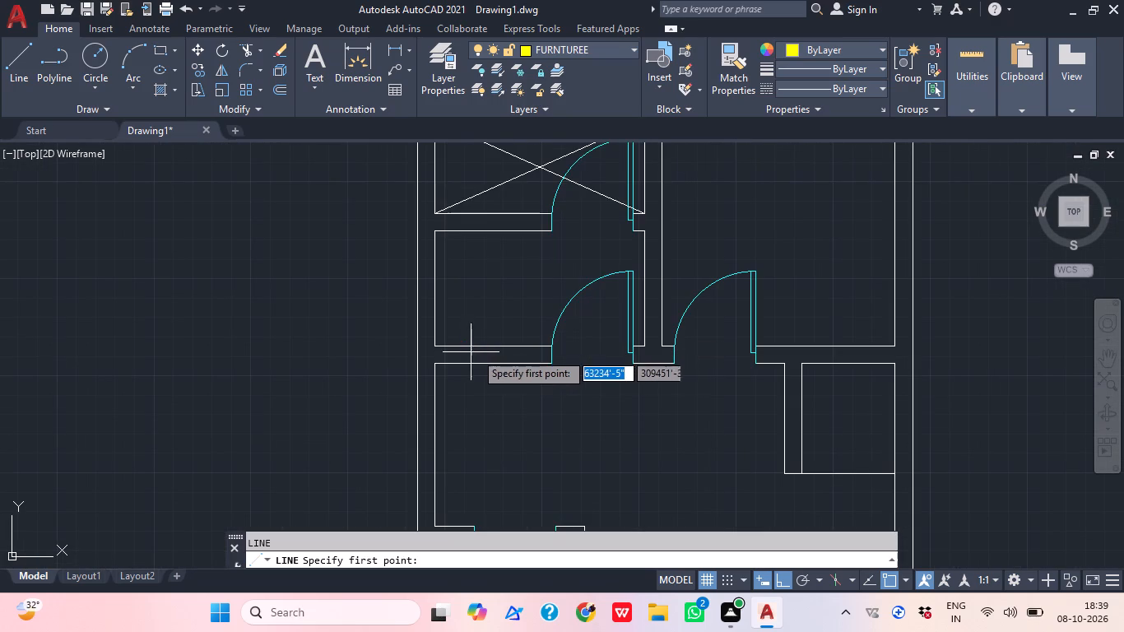
left_click(492, 346)
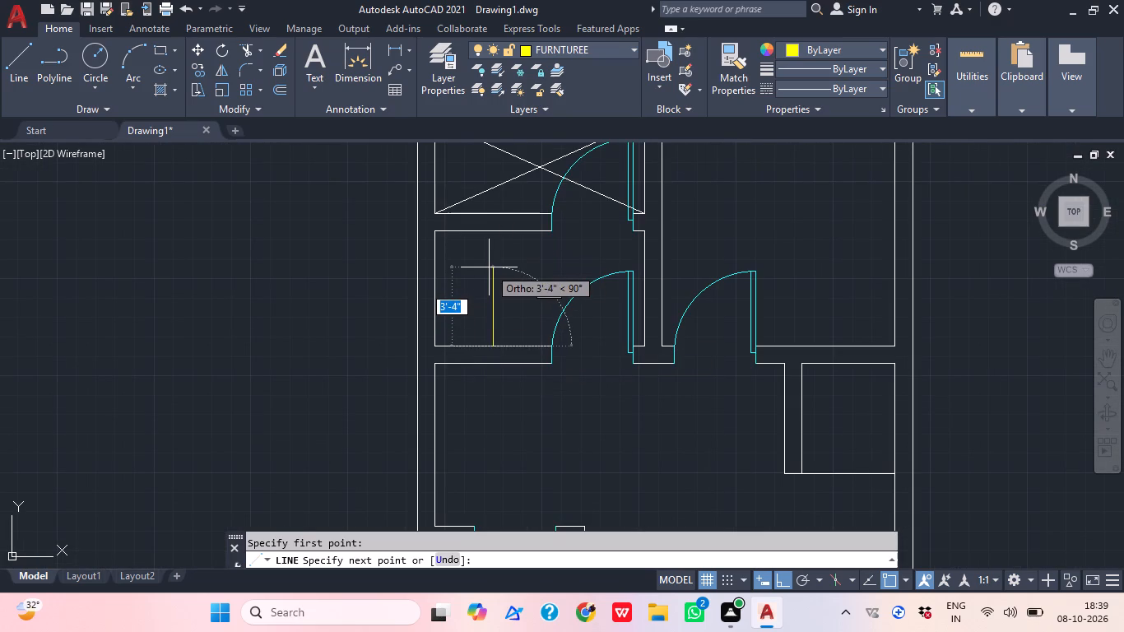
left_click(490, 277)
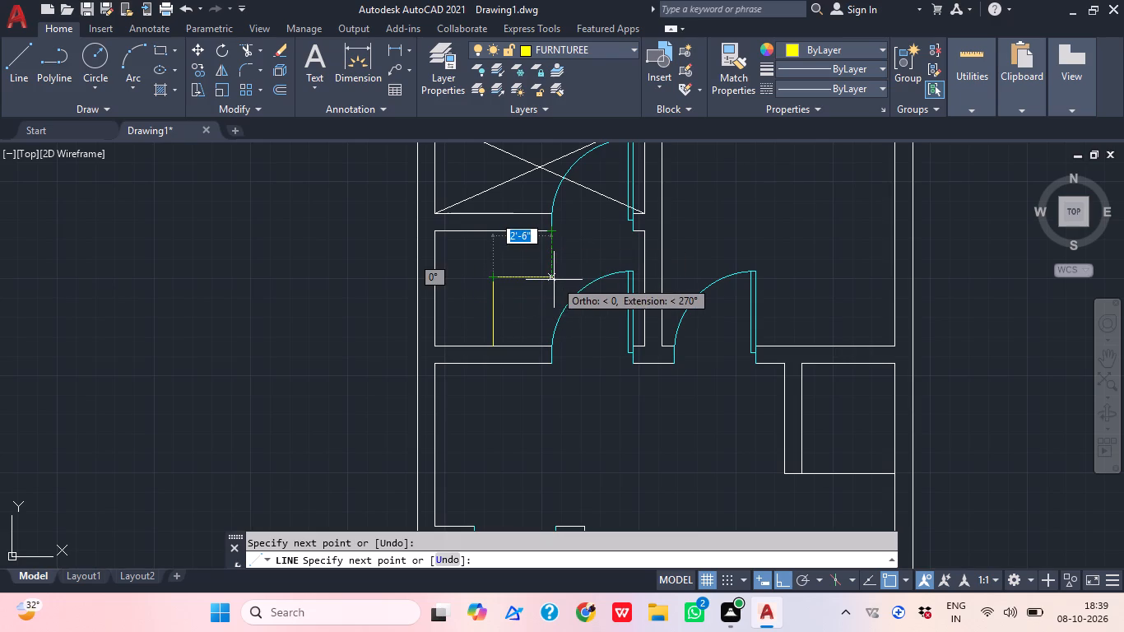
left_click(554, 280)
left_click(555, 233)
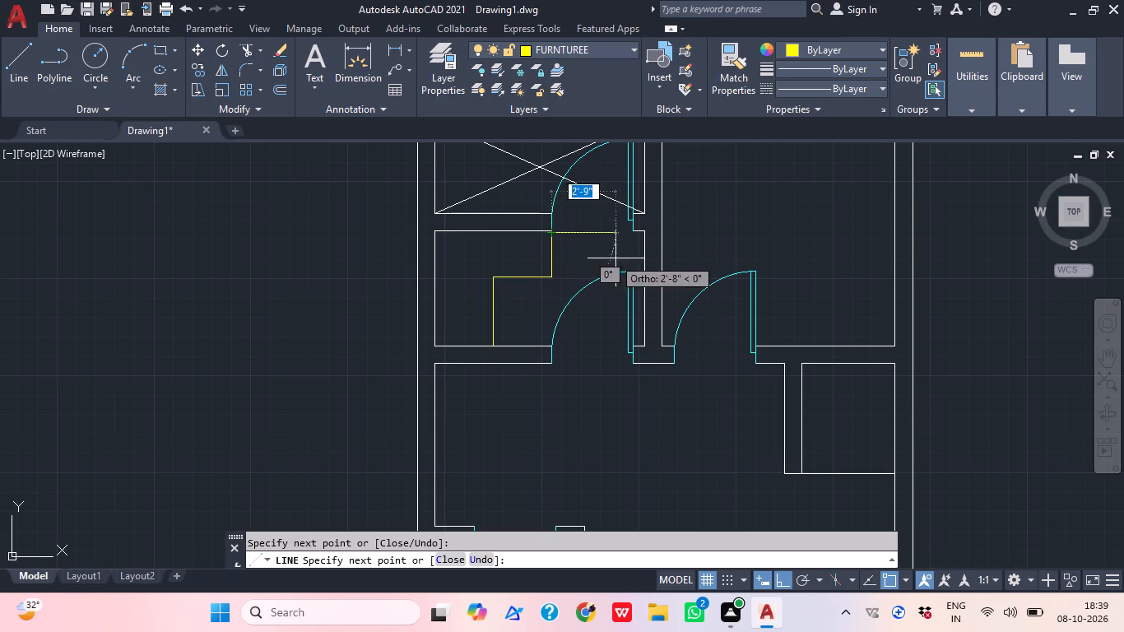
key("Escape")
Insert the Bed - Queen block from the recent blocks in the empty space just outside the plan's left wall.
middle_click_drag(523, 300, 501, 284)
scroll(501, 284, "down", 1)
middle_click_drag(537, 393, 502, 370)
type("I")
key("space")
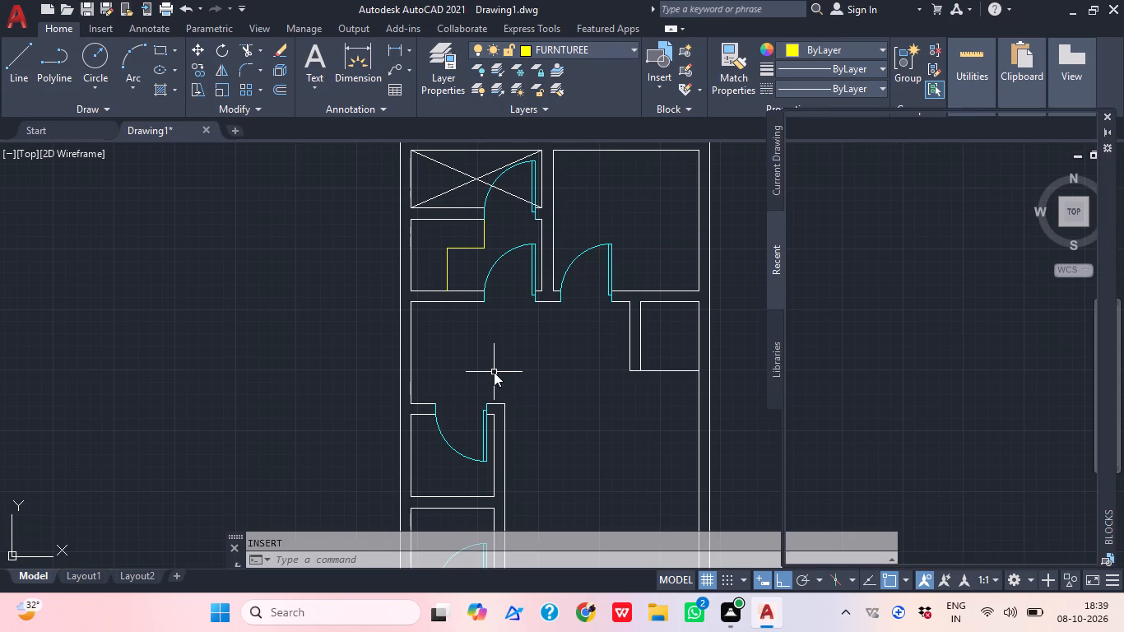
left_click_drag(998, 218, 360, 332)
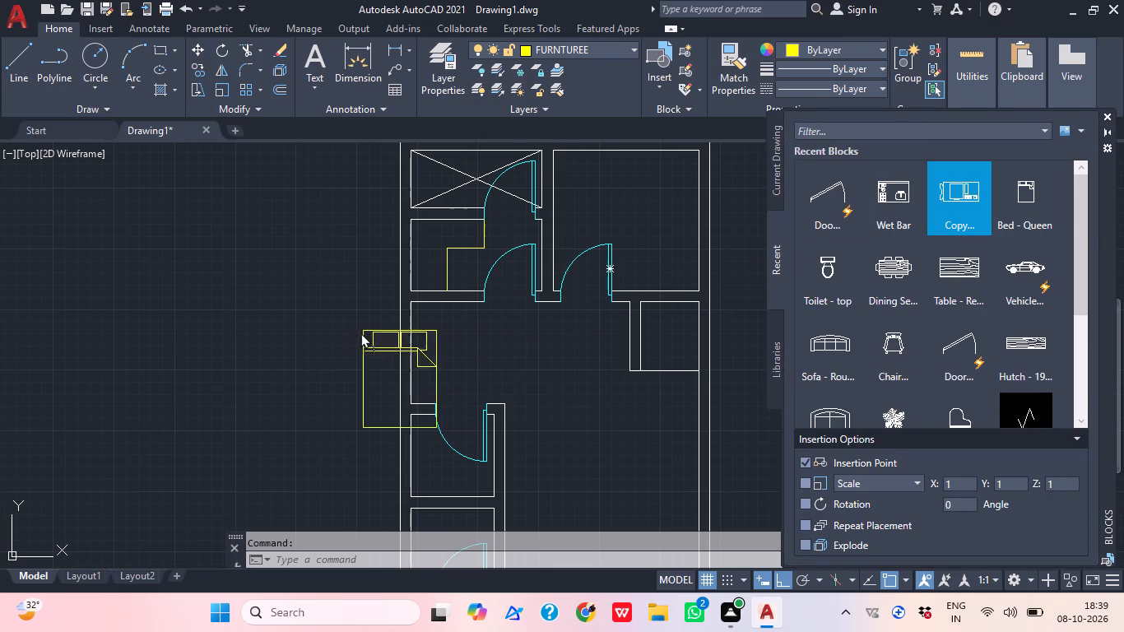
left_click_drag(360, 332, 307, 331)
Insert the Table - Rectangular Woodgrain 60 x 30 in. block outside the plan, to the upper left of the bed.
middle_click_drag(456, 353, 408, 346)
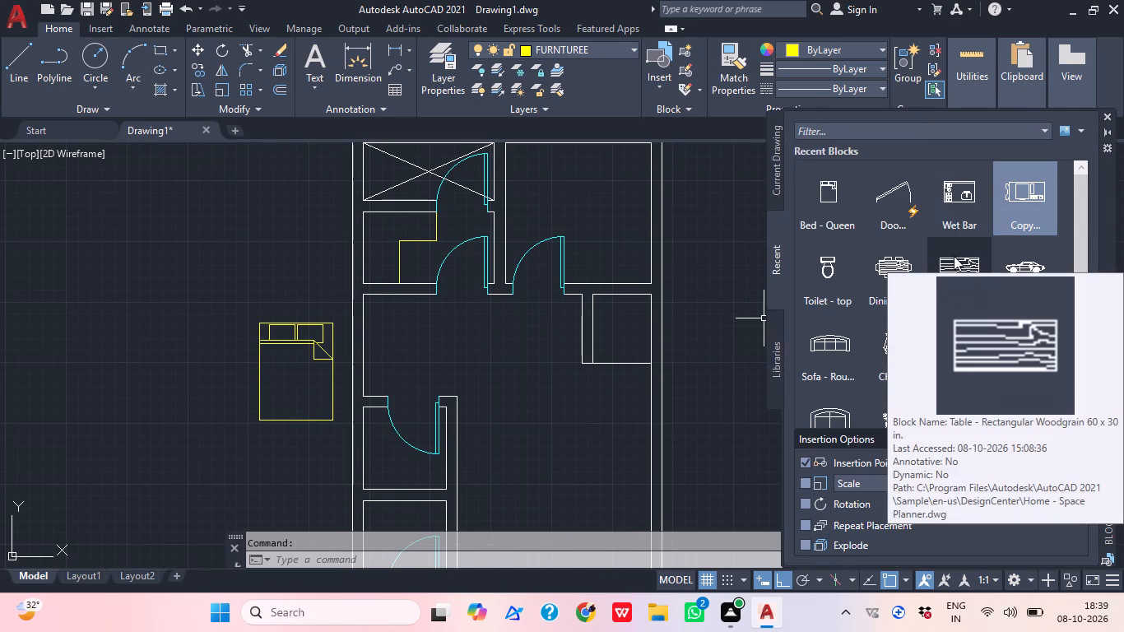
left_click_drag(950, 244, 556, 342)
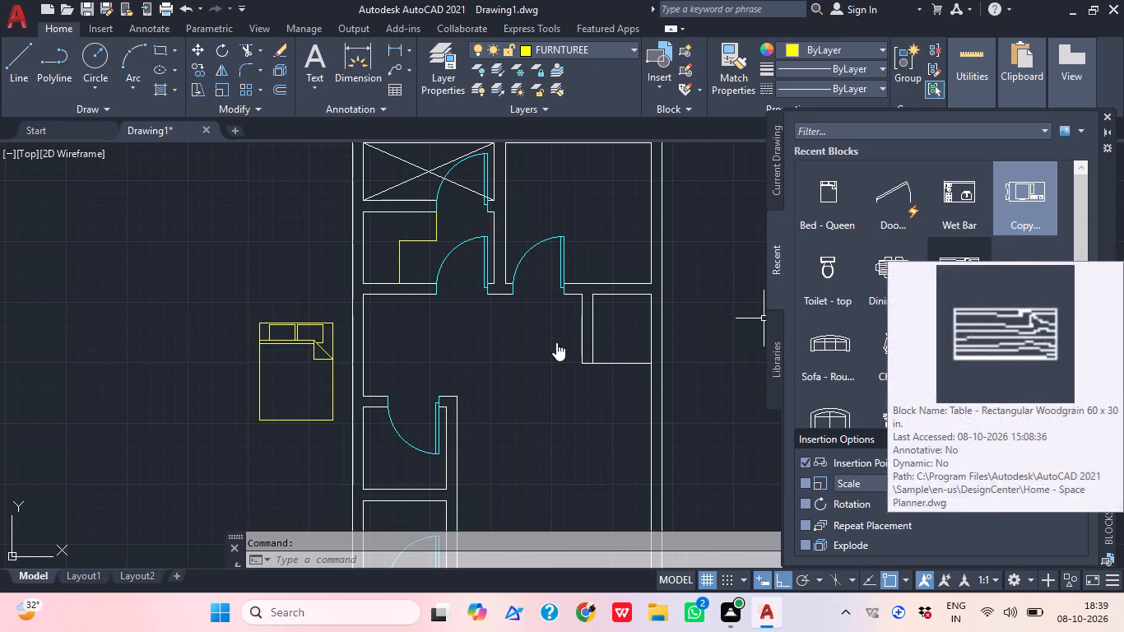
left_click_drag(556, 342, 136, 298)
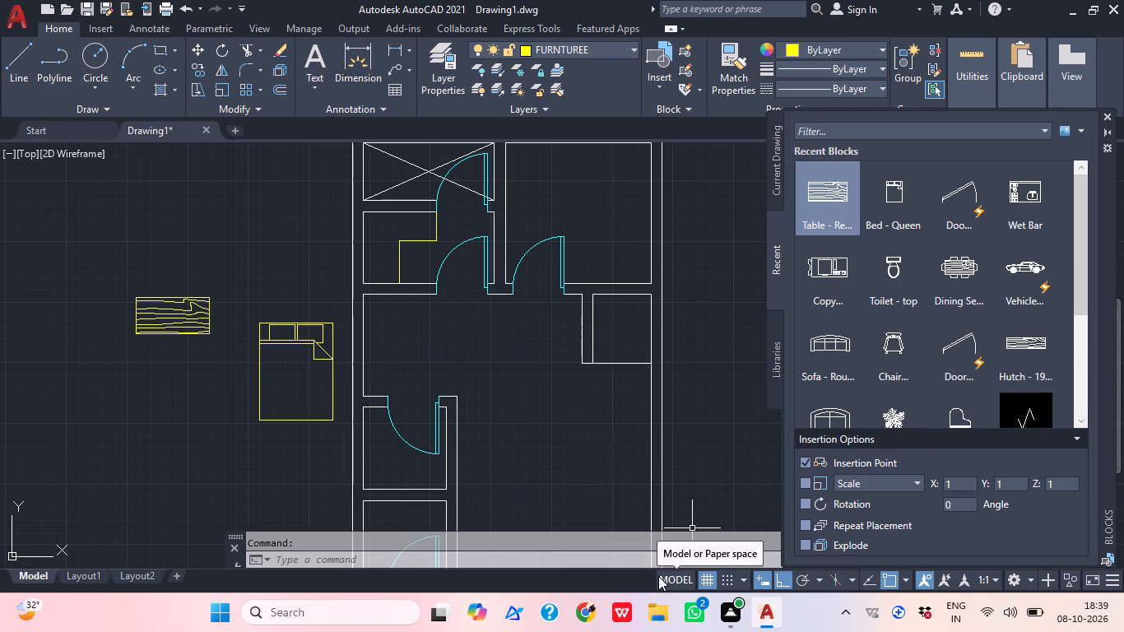
scroll(786, 343, "down", 2)
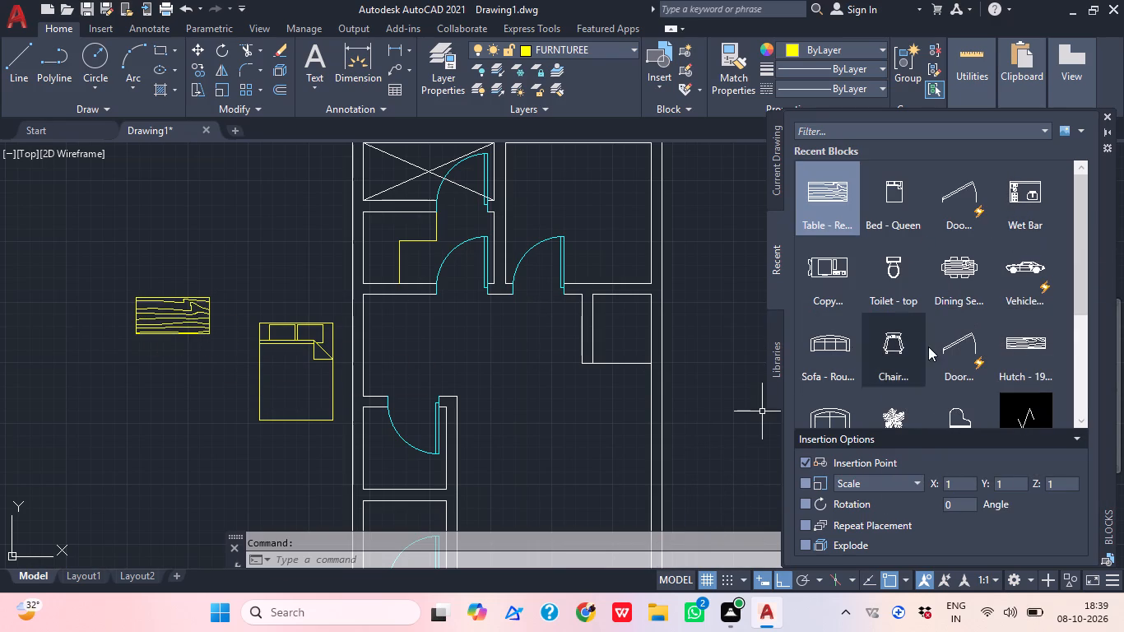
Insert the Vehicles - Imperial car block outside the plan, below the woodgrain table.
scroll(932, 346, "down", 3)
scroll(967, 305, "up", 3)
left_click_drag(1025, 292, 328, 381)
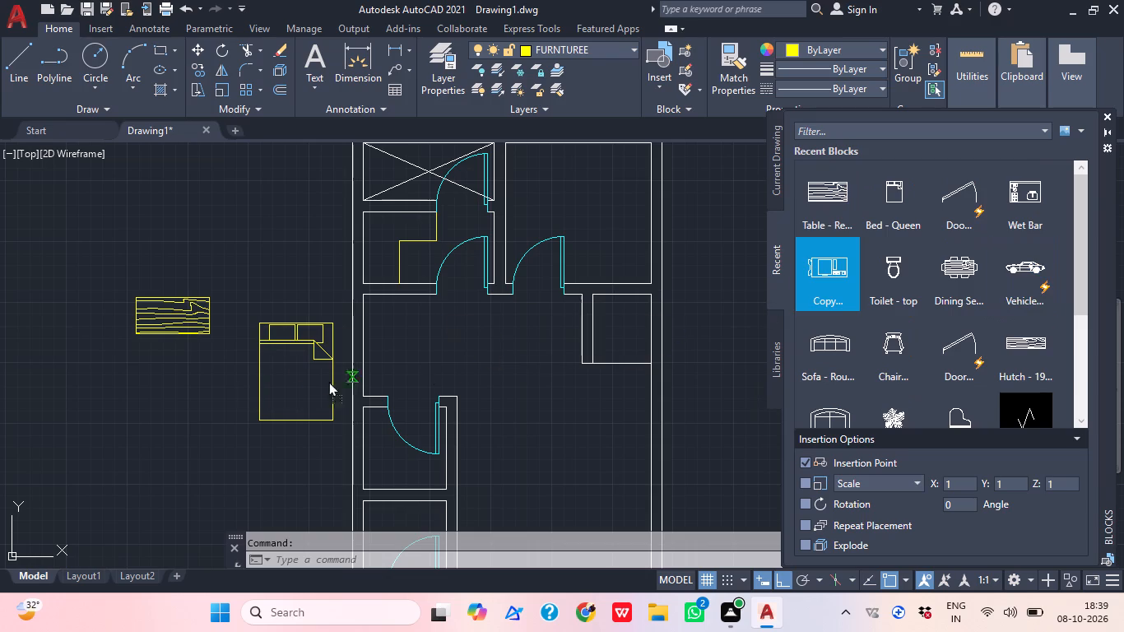
left_click_drag(328, 381, 28, 472)
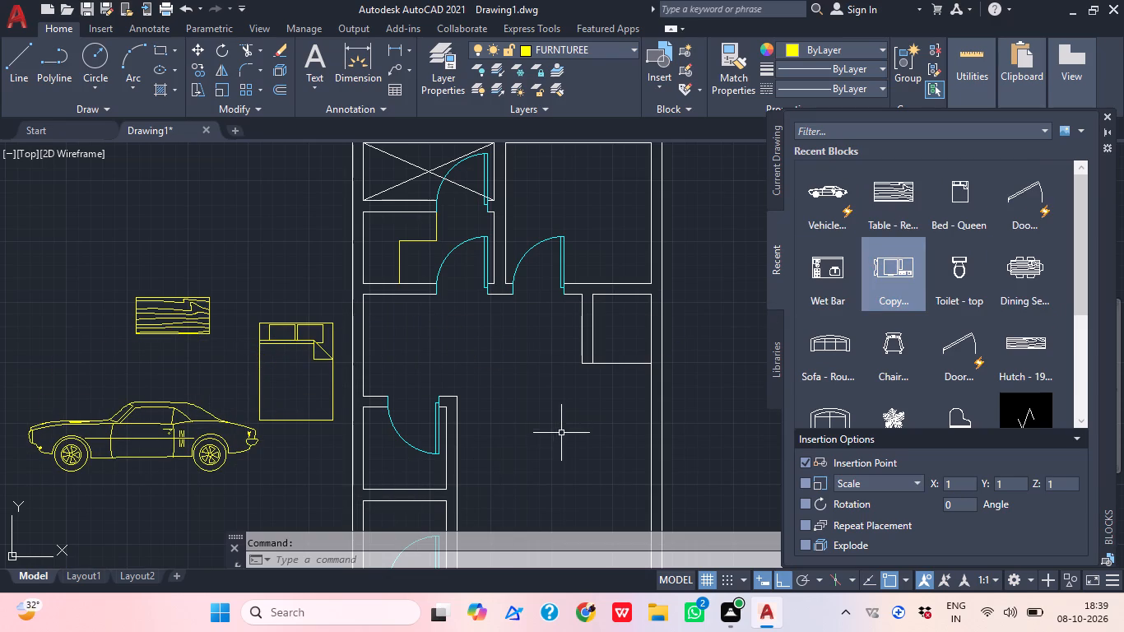
Insert the Toilet - top block outside the plan, above the woodgrain table.
left_click_drag(973, 258, 317, 245)
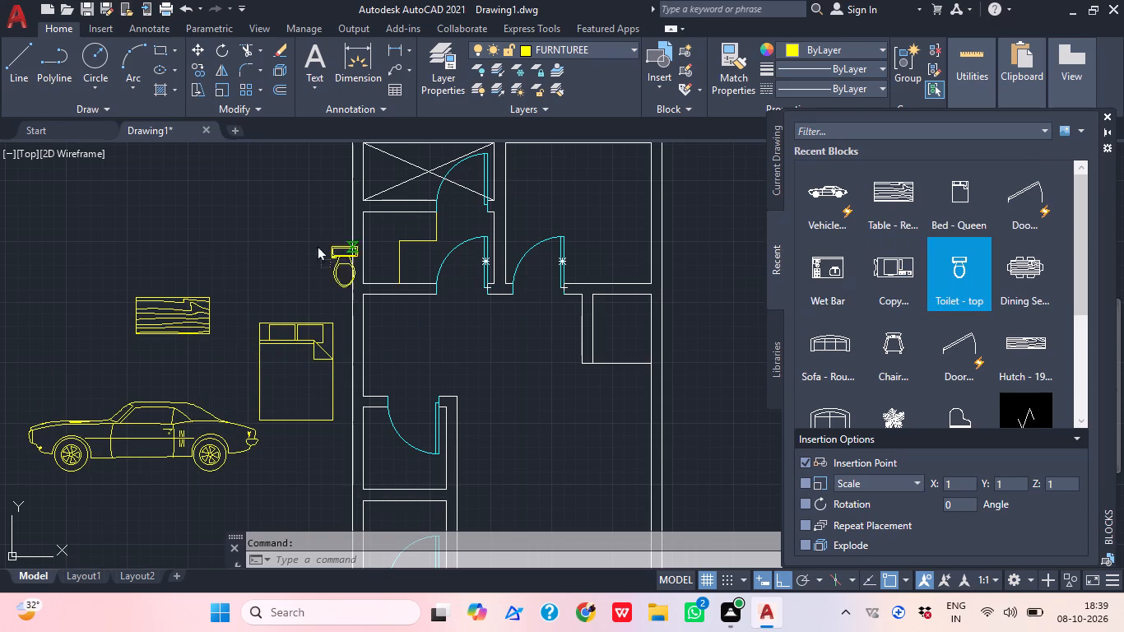
left_click_drag(317, 245, 131, 211)
Insert the Copy Machine block from the recent blocks just outside the plan's left wall, level with the toilet.
scroll(959, 367, "down", 3)
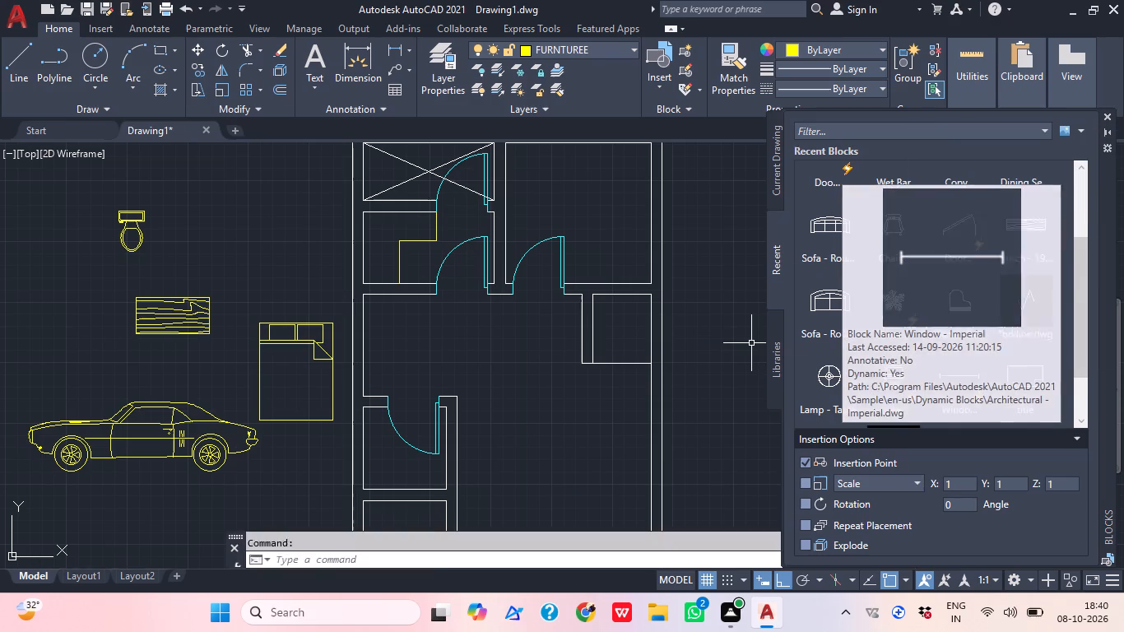
scroll(985, 213, "up", 2)
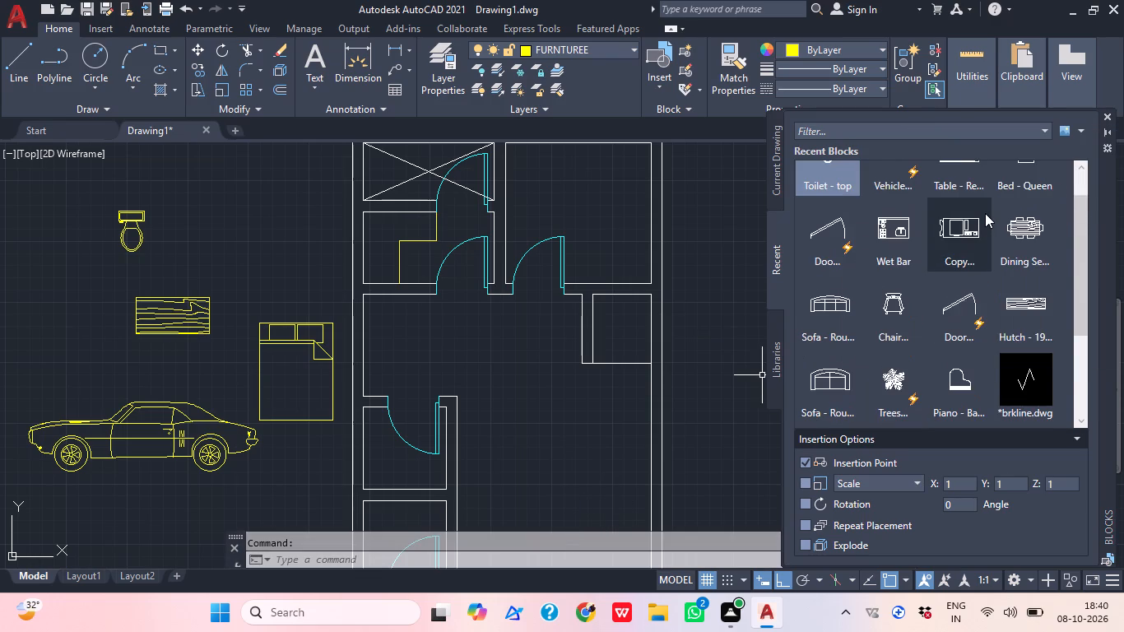
scroll(985, 213, "up", 3)
scroll(985, 213, "down", 2)
scroll(985, 213, "up", 2)
left_click_drag(977, 266, 315, 211)
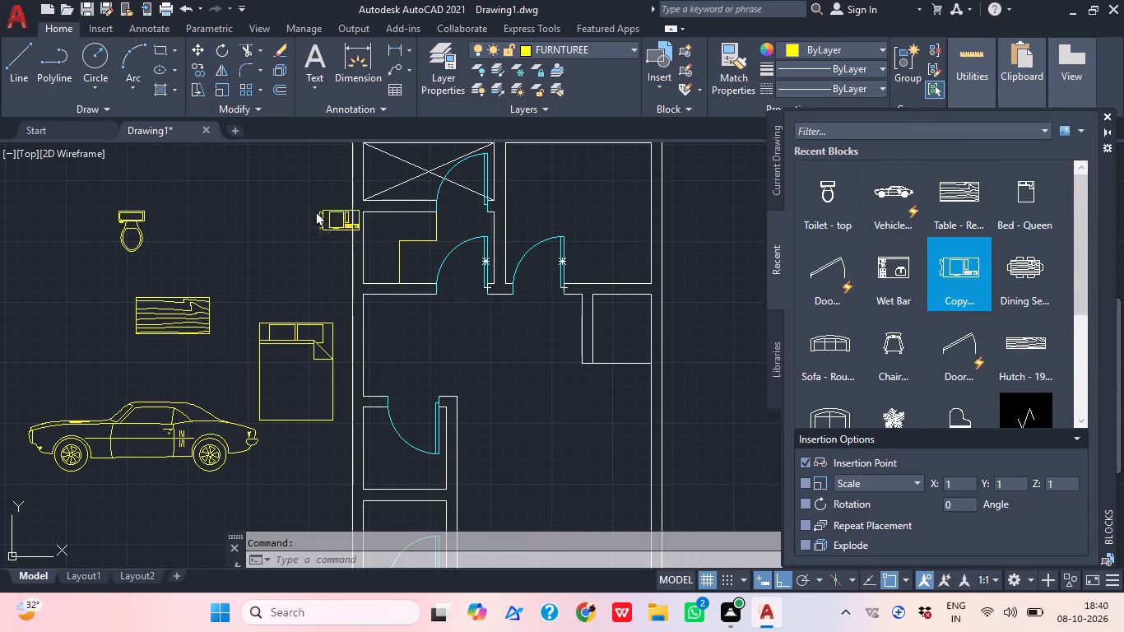
left_click_drag(315, 211, 291, 212)
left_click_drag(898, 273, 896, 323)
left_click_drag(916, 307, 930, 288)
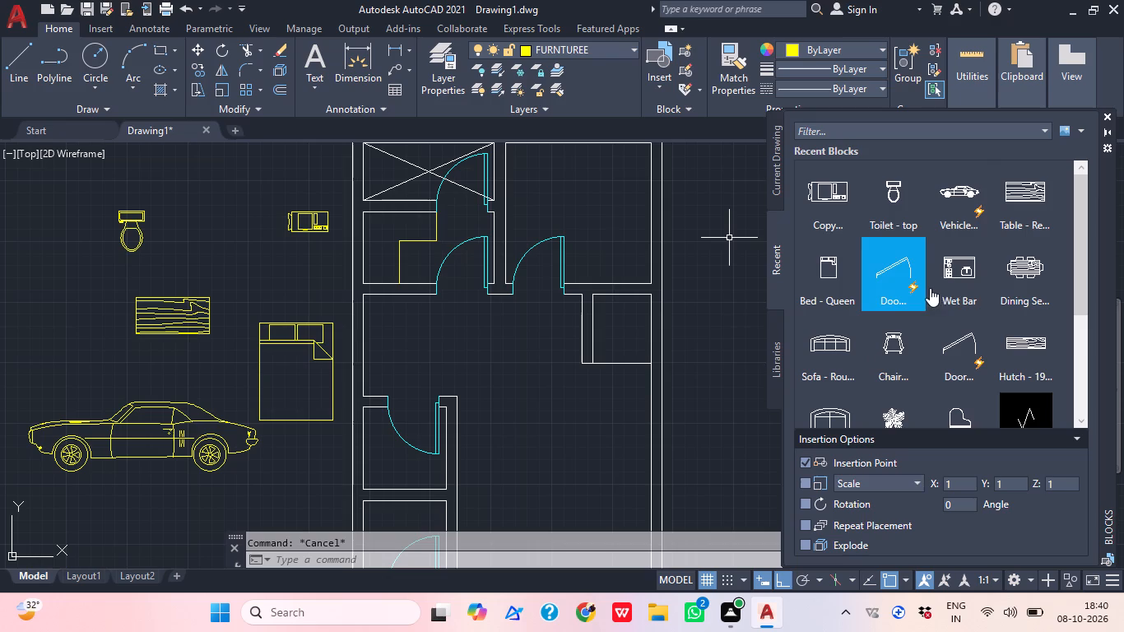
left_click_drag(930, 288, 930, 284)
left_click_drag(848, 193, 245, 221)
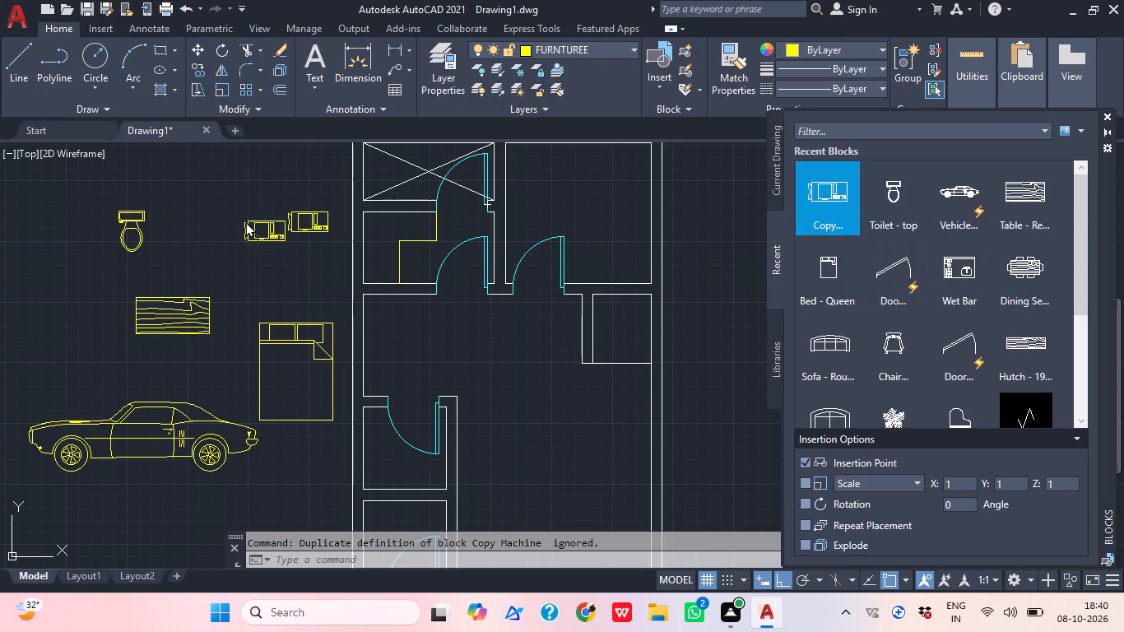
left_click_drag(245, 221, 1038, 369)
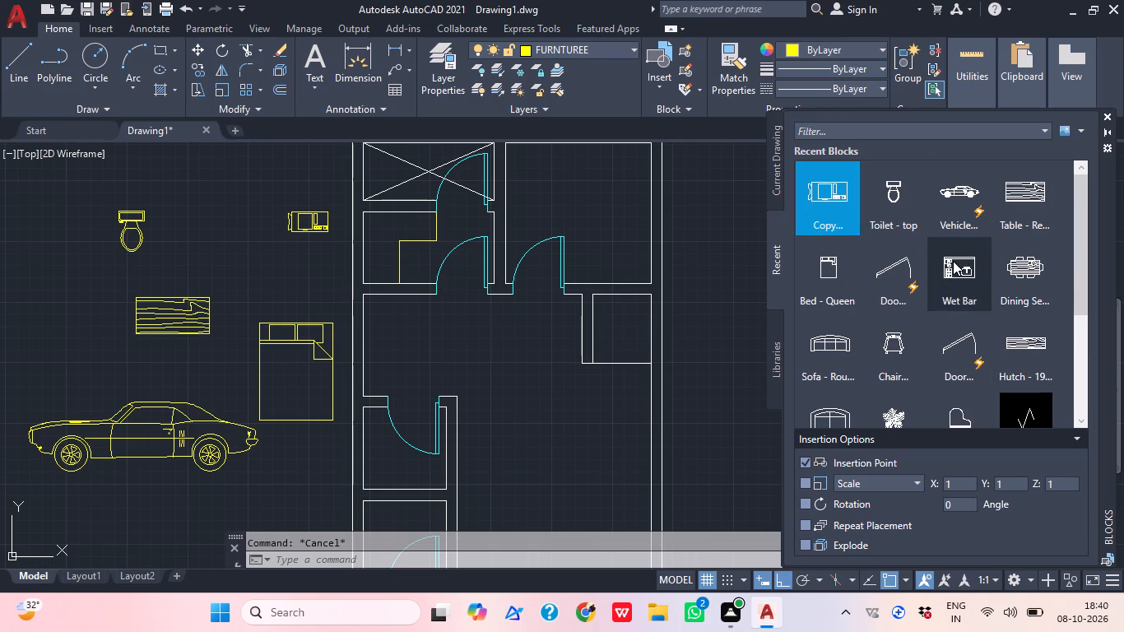
Insert the Wet Bar block outside the plan, between the copy machine and the bed.
left_click_drag(953, 261, 256, 267)
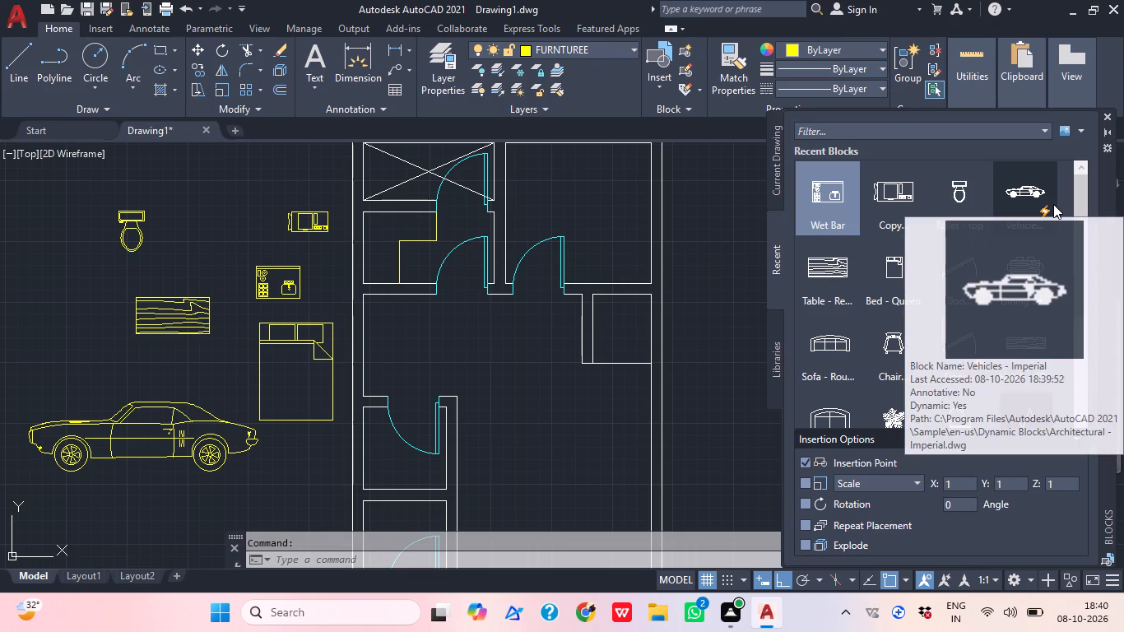
Insert the Chair block outside the plan beside the woodgrain table's left end, and close the block library.
left_click_drag(893, 329, 463, 341)
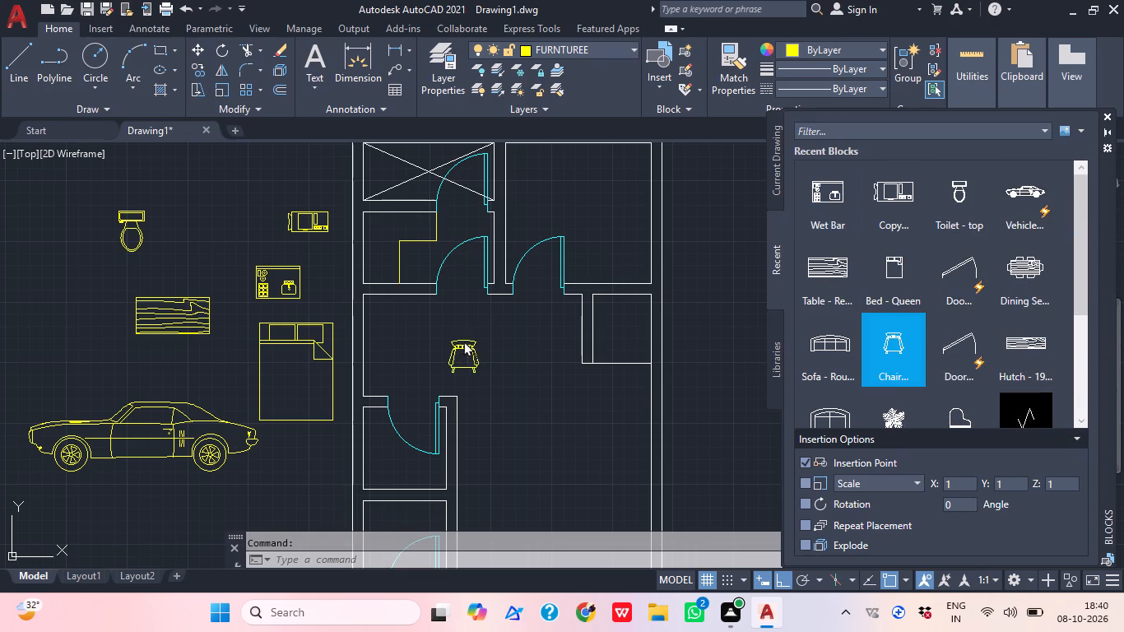
left_click_drag(463, 341, 59, 301)
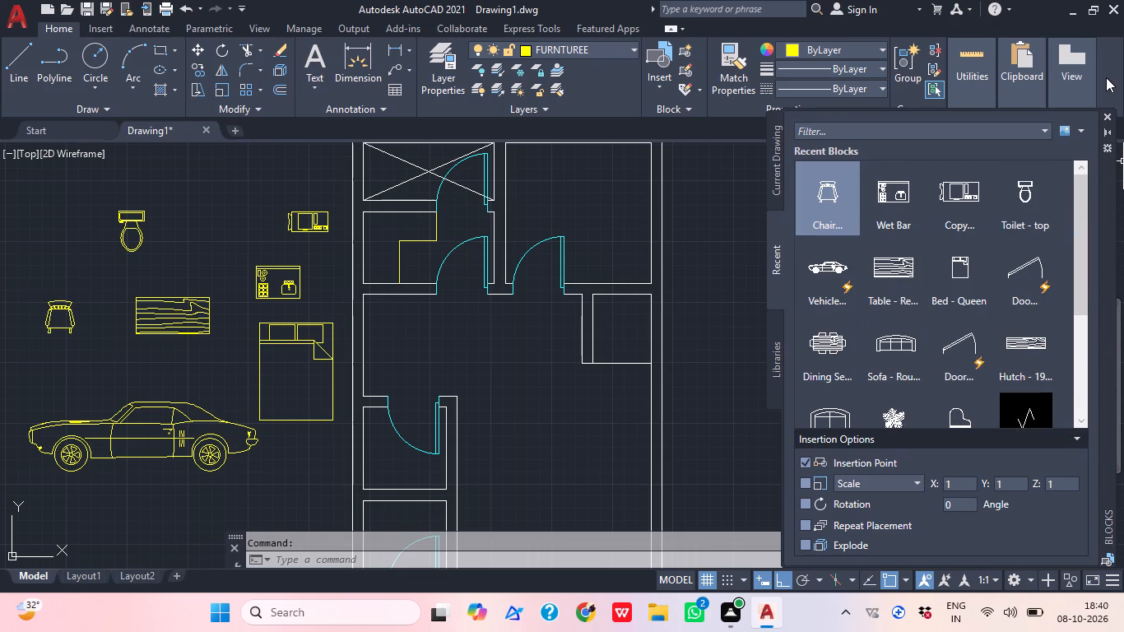
left_click(1109, 118)
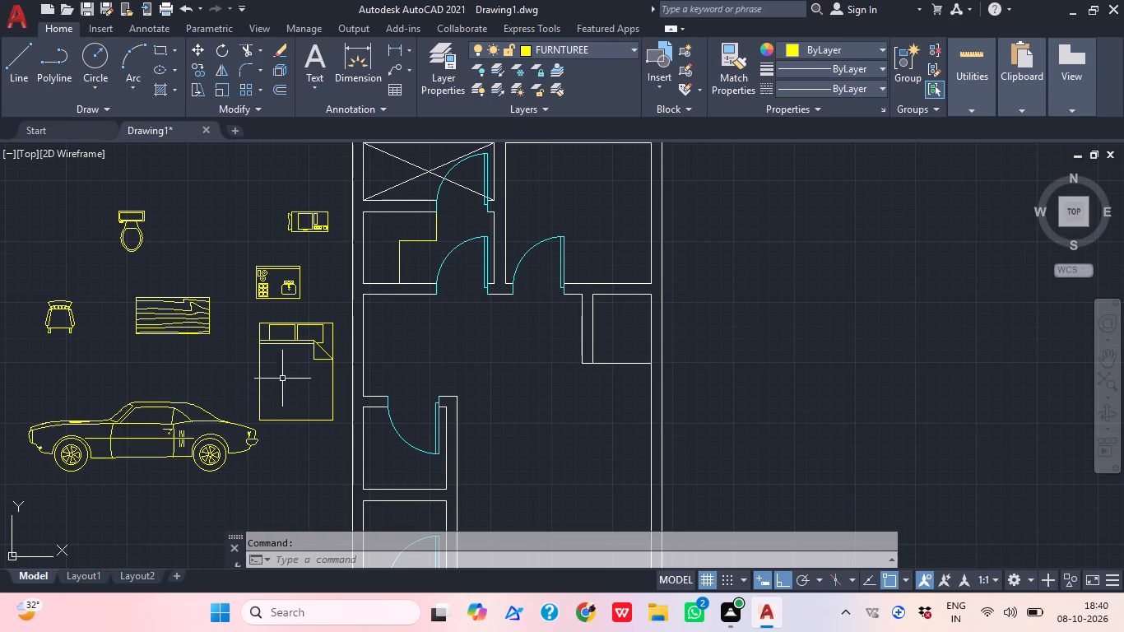
Rotate the queen bed 90° about a point on its headboard end.
left_click(289, 345)
type("RO")
key("space")
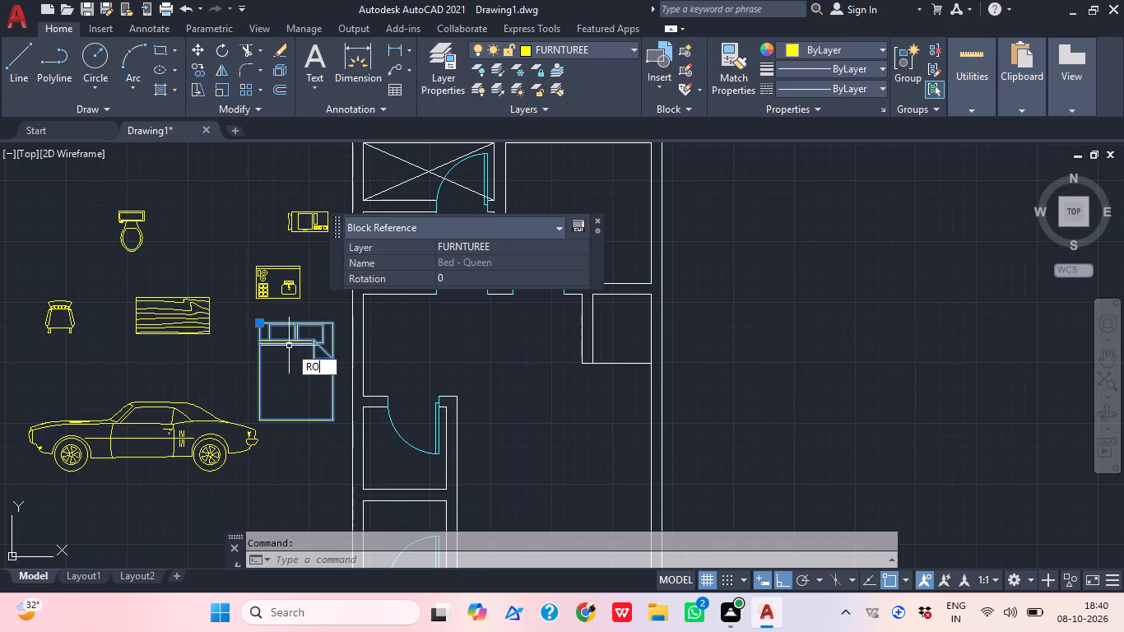
left_click(286, 330)
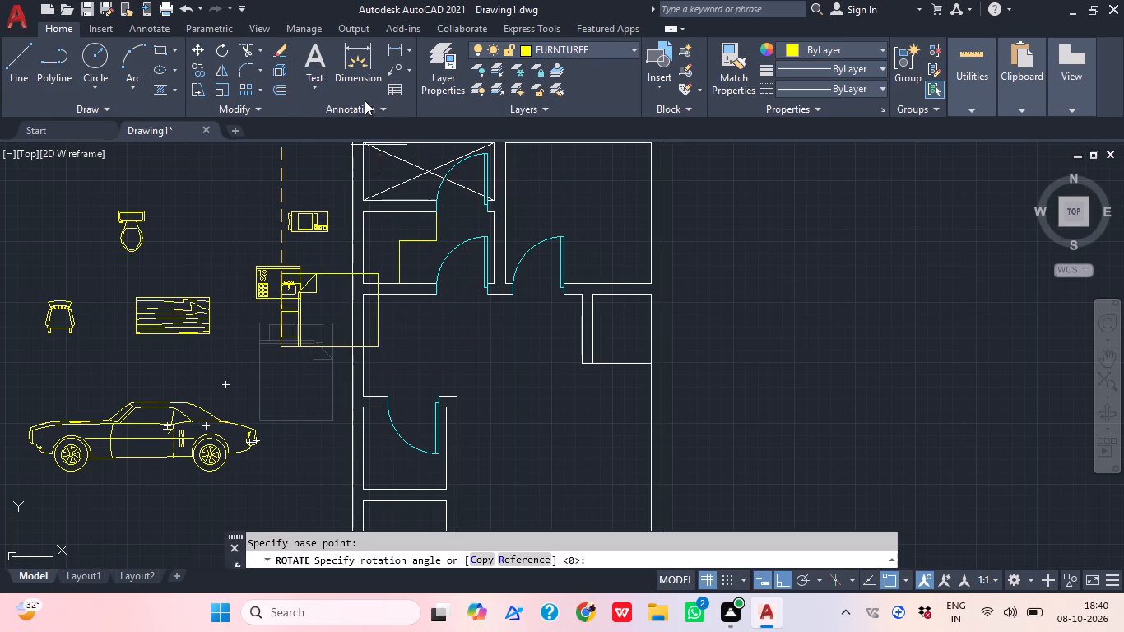
middle_click_drag(327, 188, 324, 313)
left_click(317, 271)
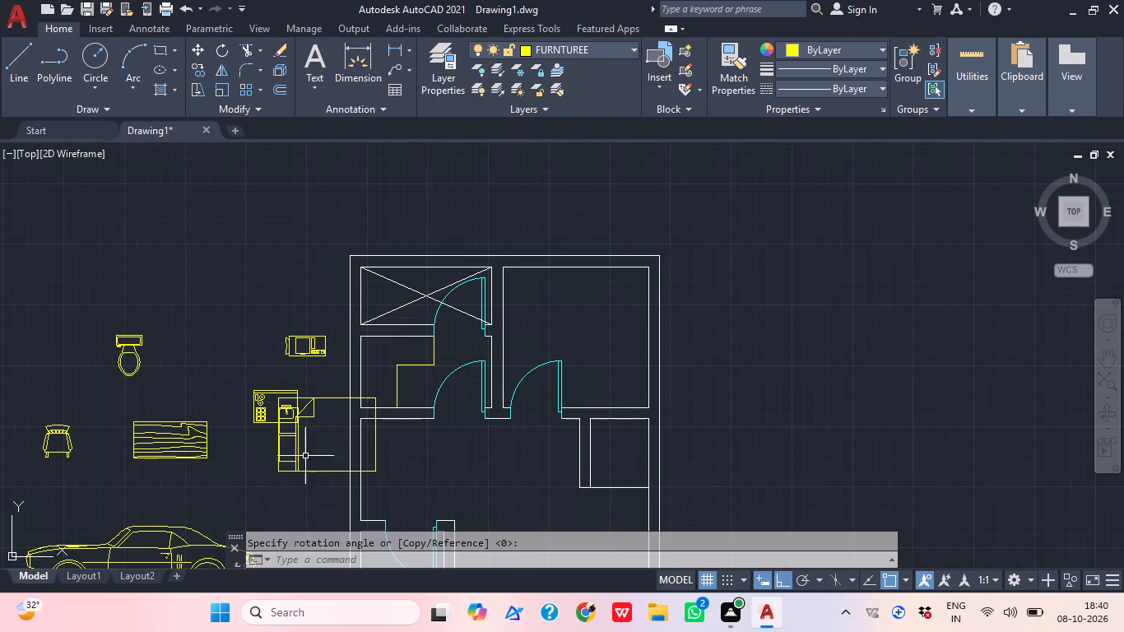
Copy the rotated queen bed, with Ortho off, into the bedroom directly above the staircase, its headboard near the left wall.
left_click(291, 470)
type("CO")
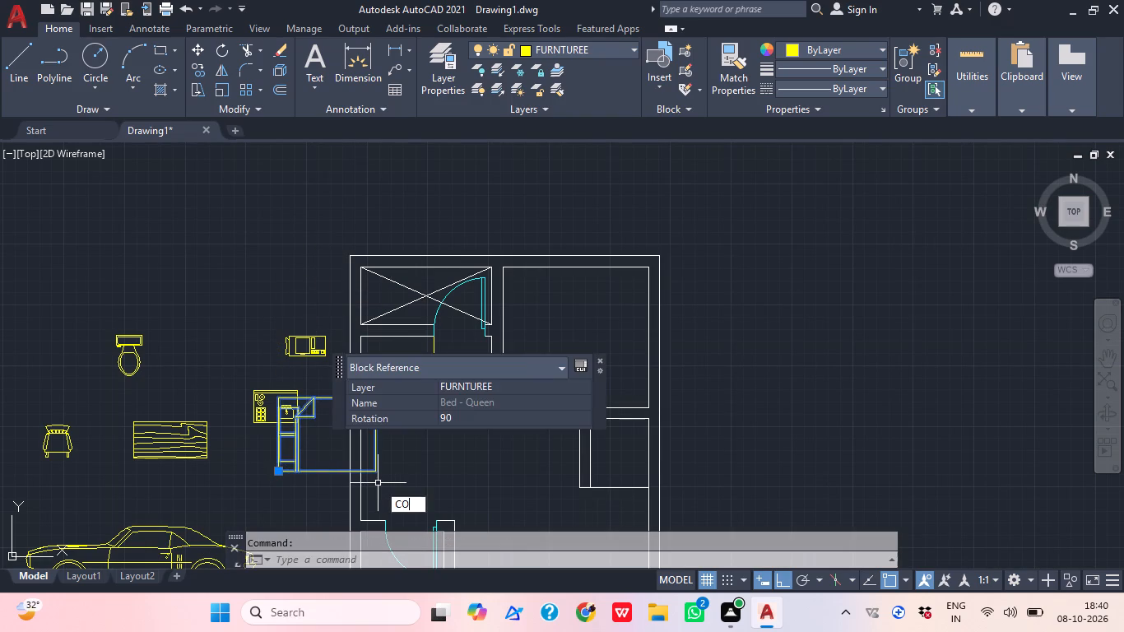
key("space")
scroll(272, 411, "up", 1)
scroll(272, 411, "down", 1)
scroll(272, 411, "up", 1)
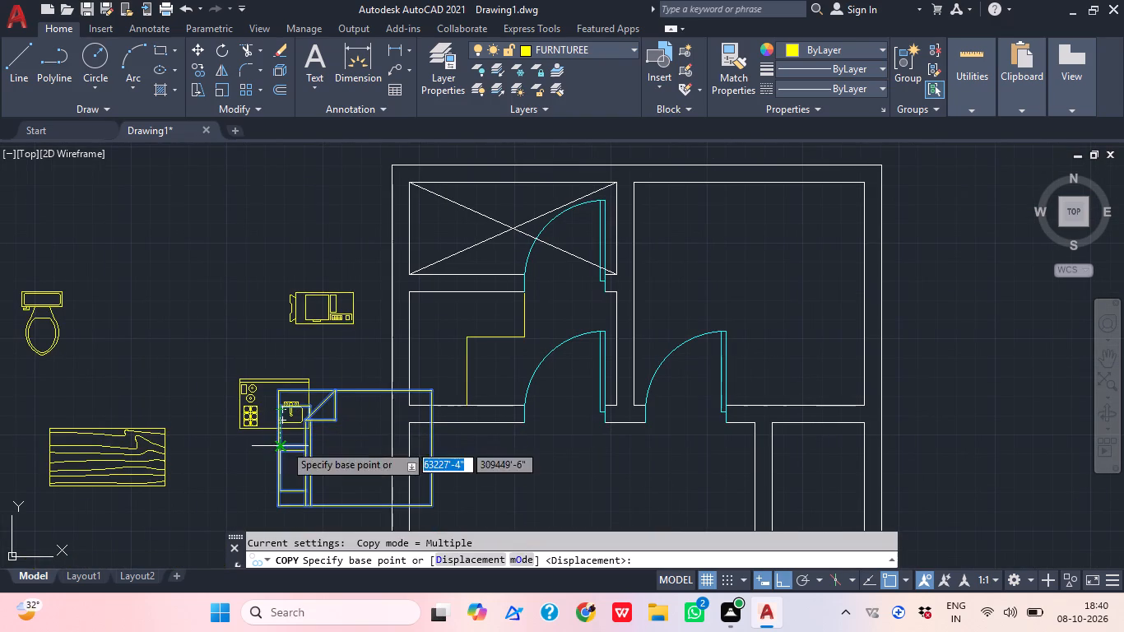
left_click(284, 444)
scroll(407, 295, "down", 1)
middle_click_drag(407, 289, 416, 184)
middle_click_drag(499, 520, 466, 371)
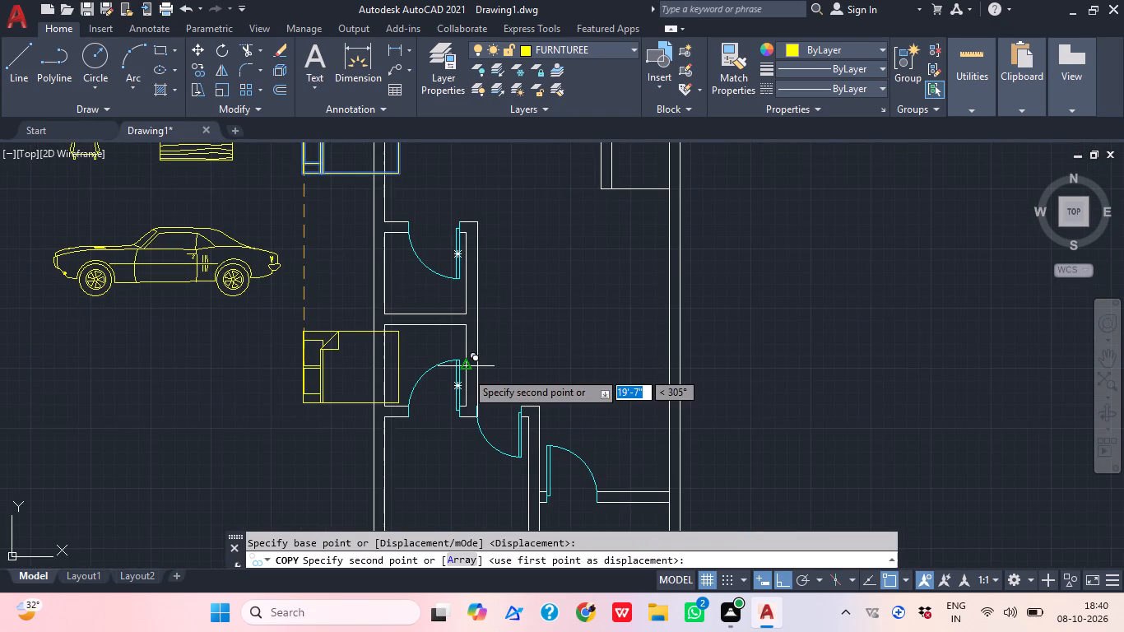
scroll(466, 371, "down", 1)
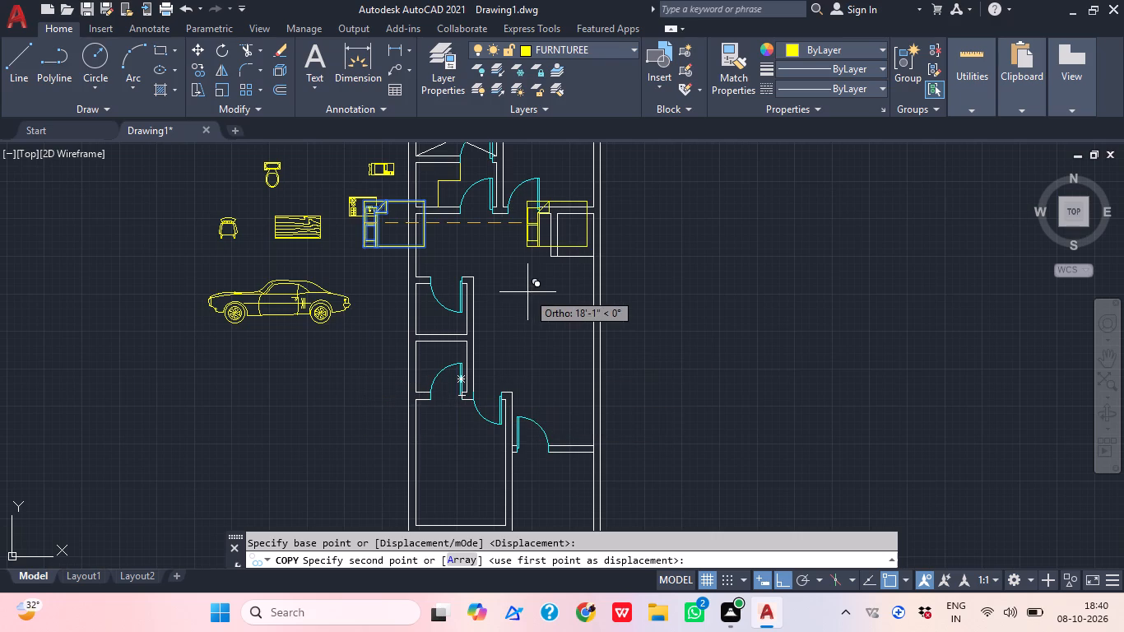
middle_click_drag(513, 368, 510, 258)
scroll(516, 361, "up", 1)
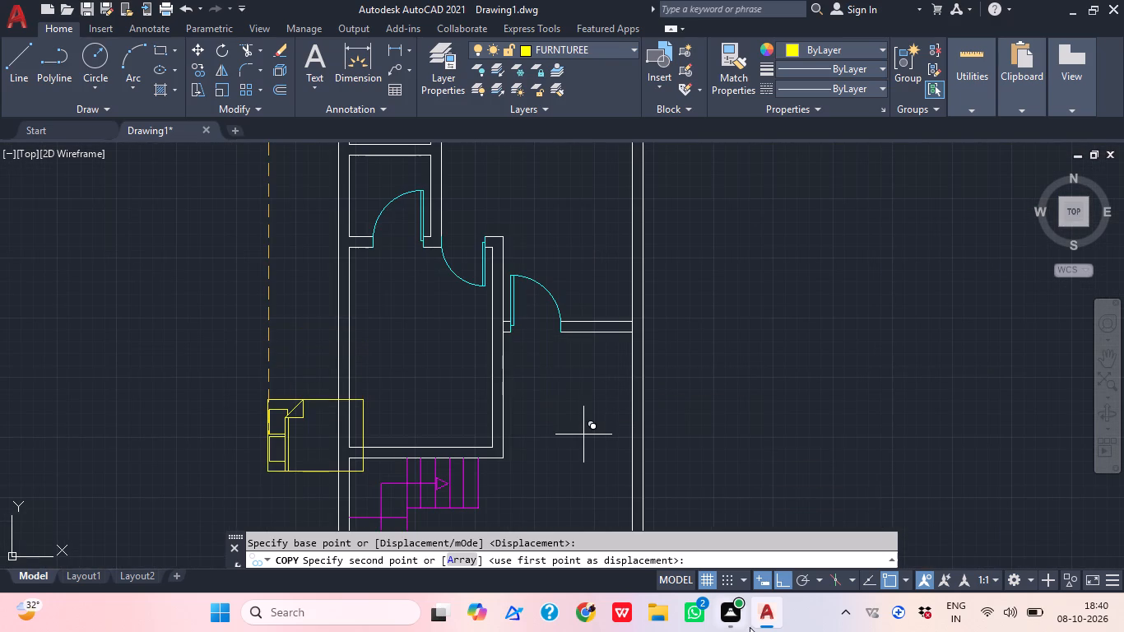
left_click(785, 571)
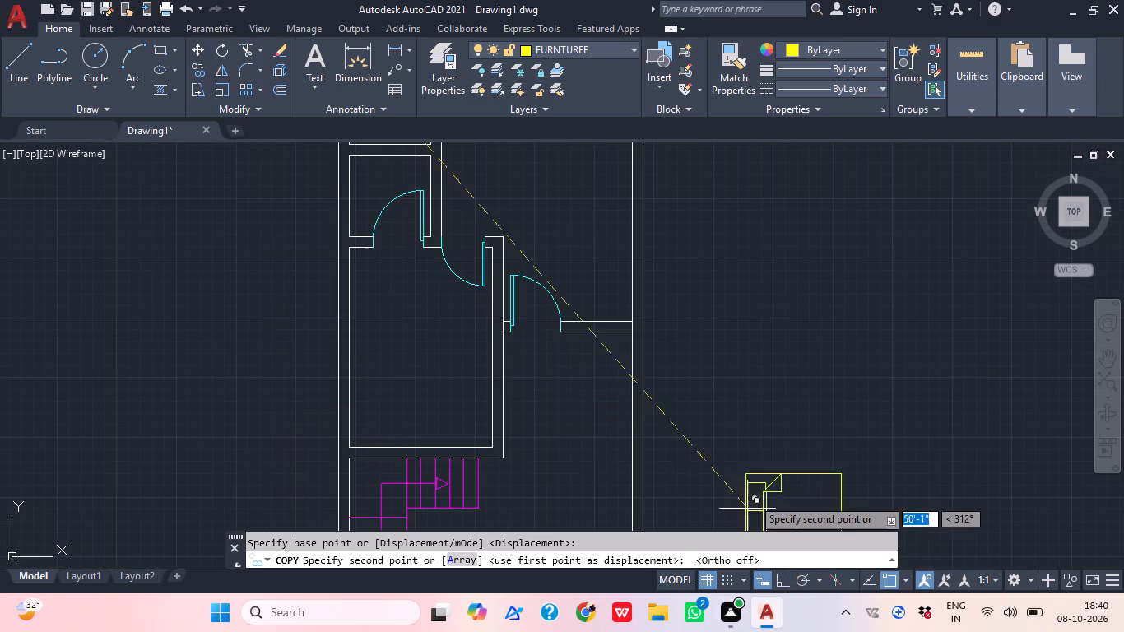
scroll(421, 347, "up", 2)
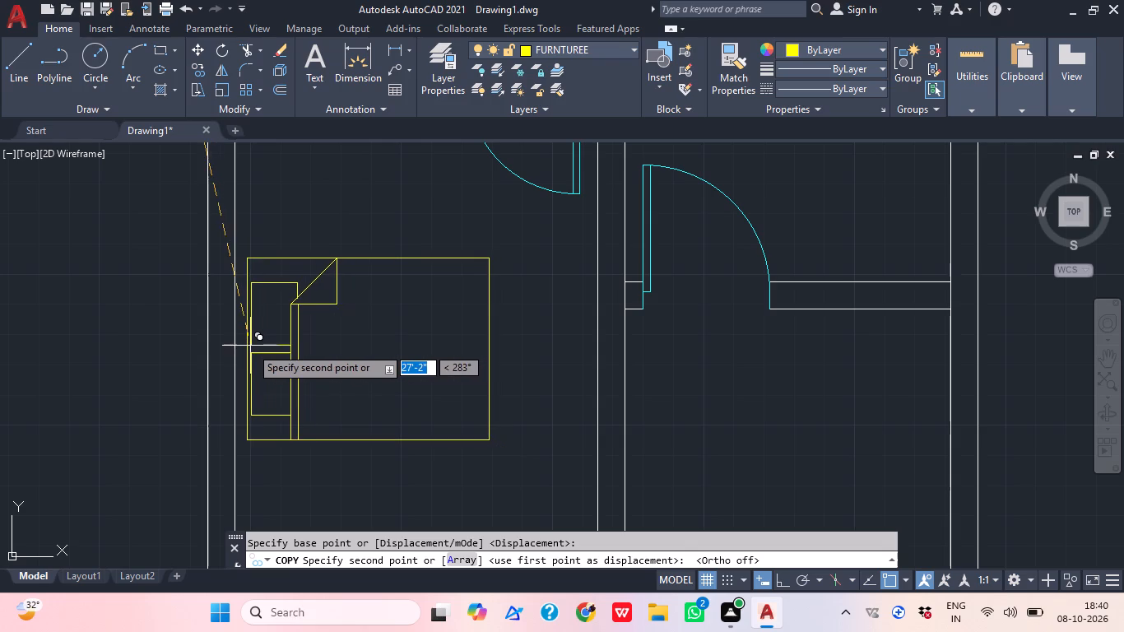
left_click(248, 346)
middle_click_drag(336, 338, 343, 383)
key("Escape")
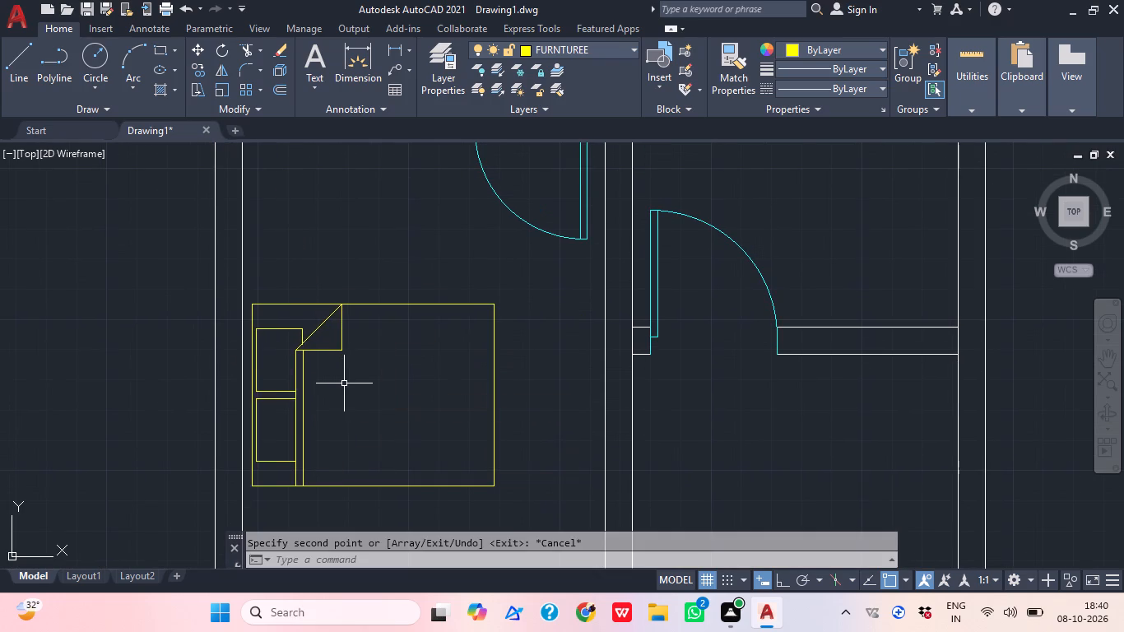
Draw a bedside table rectangle about 1'-2" by 1'-9" just above the copied bed's headboard end, beside the left wall.
type("REC")
key("space")
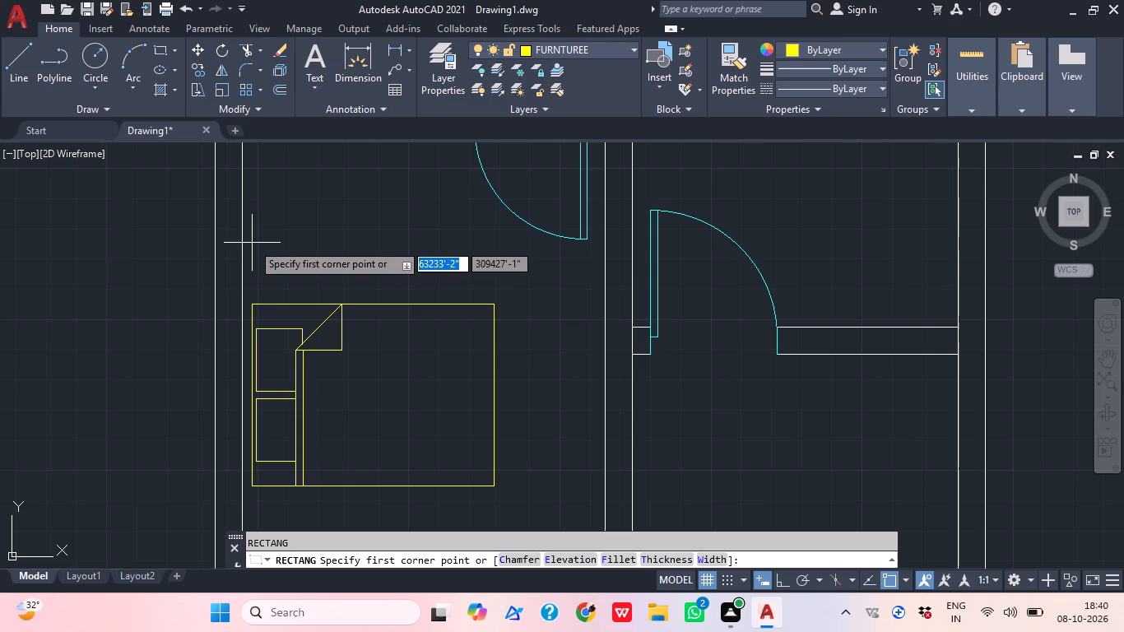
scroll(248, 236, "up", 3)
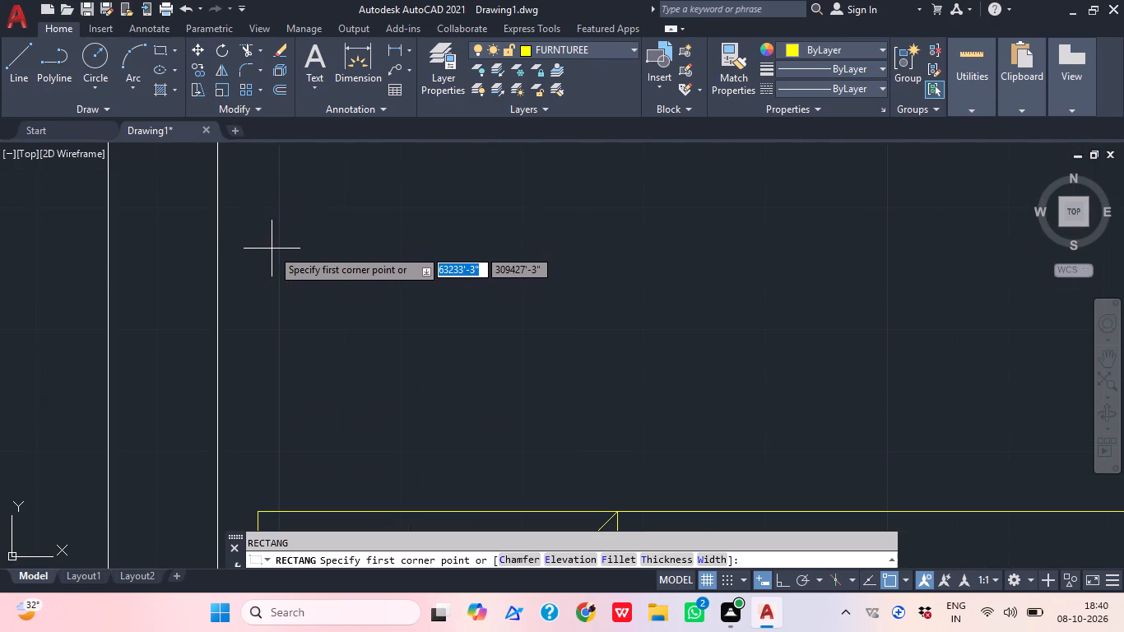
left_click(243, 226)
scroll(339, 201, "down", 3)
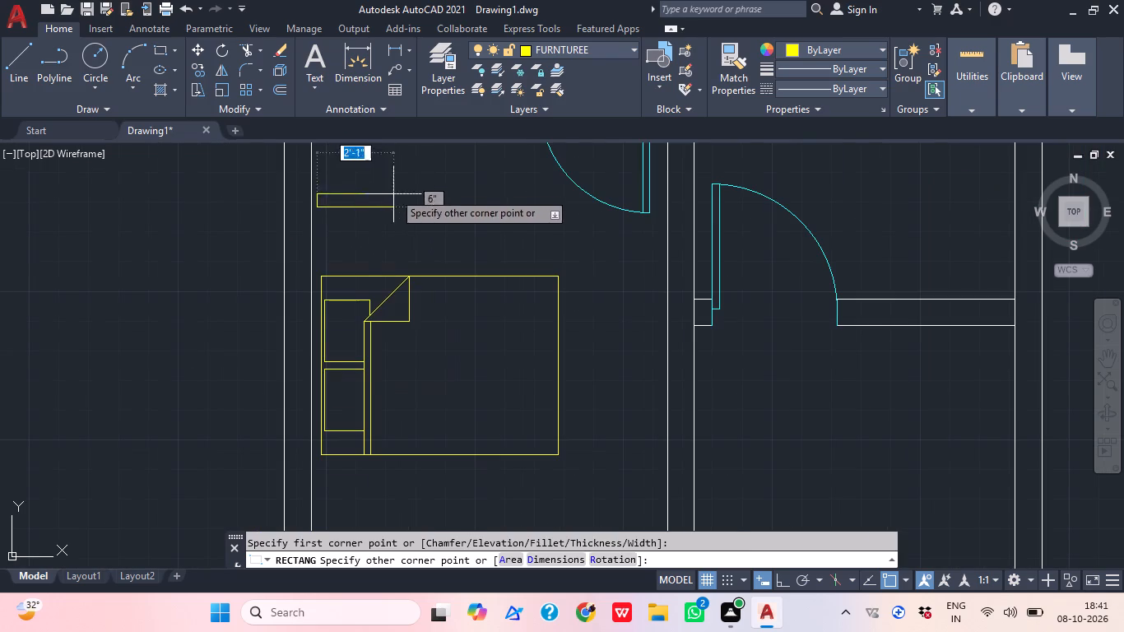
scroll(389, 258, "up", 1)
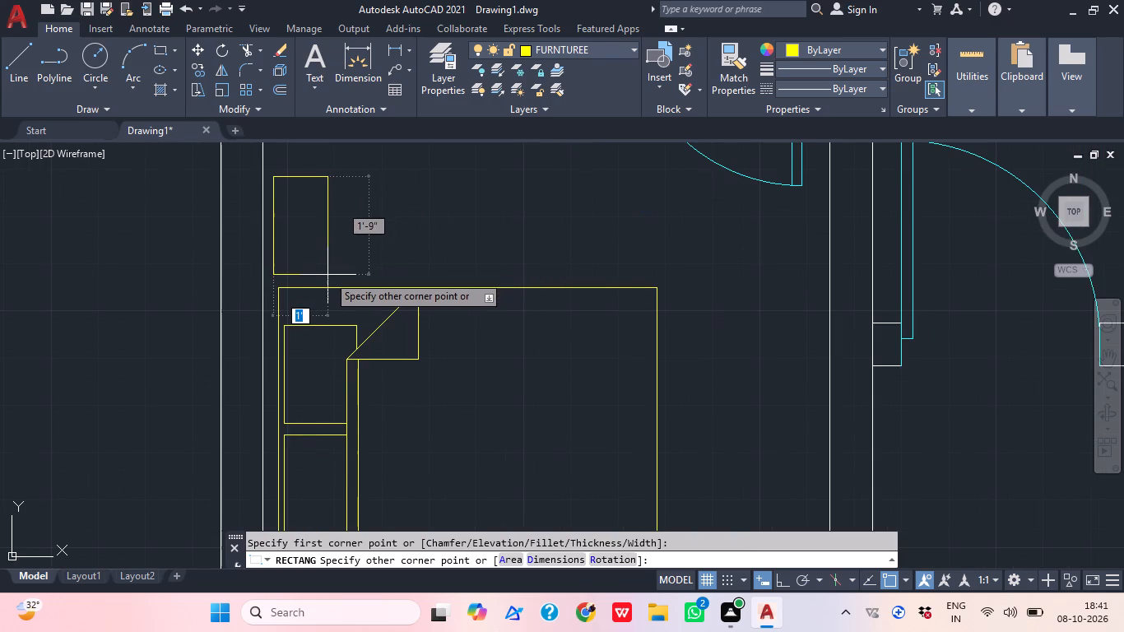
scroll(327, 275, "up", 1)
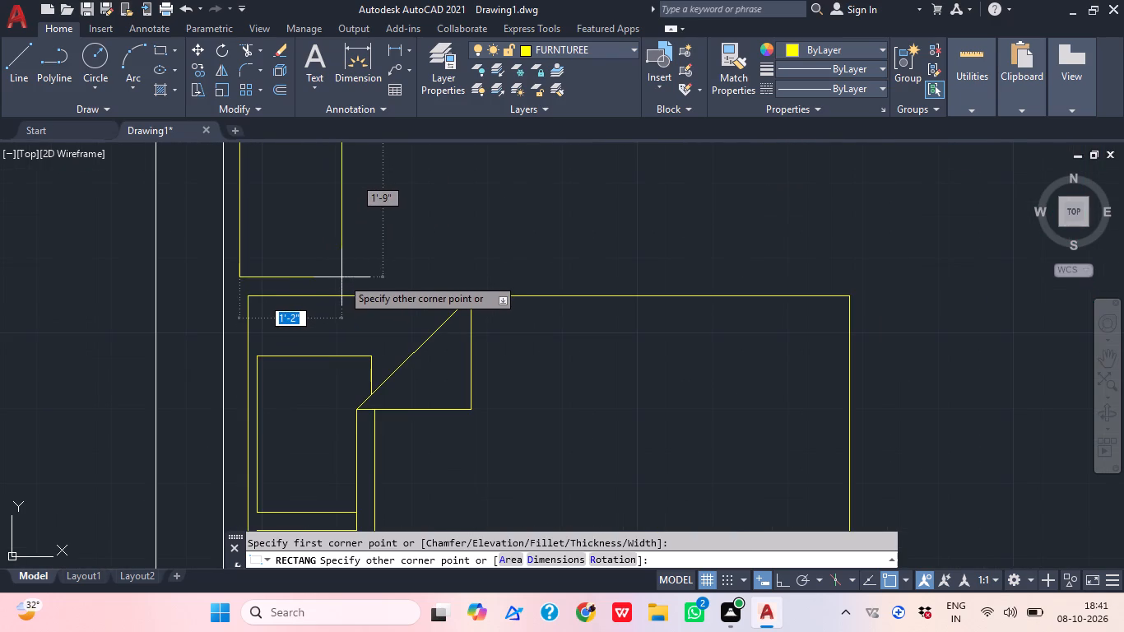
left_click(342, 281)
scroll(408, 252, "down", 2)
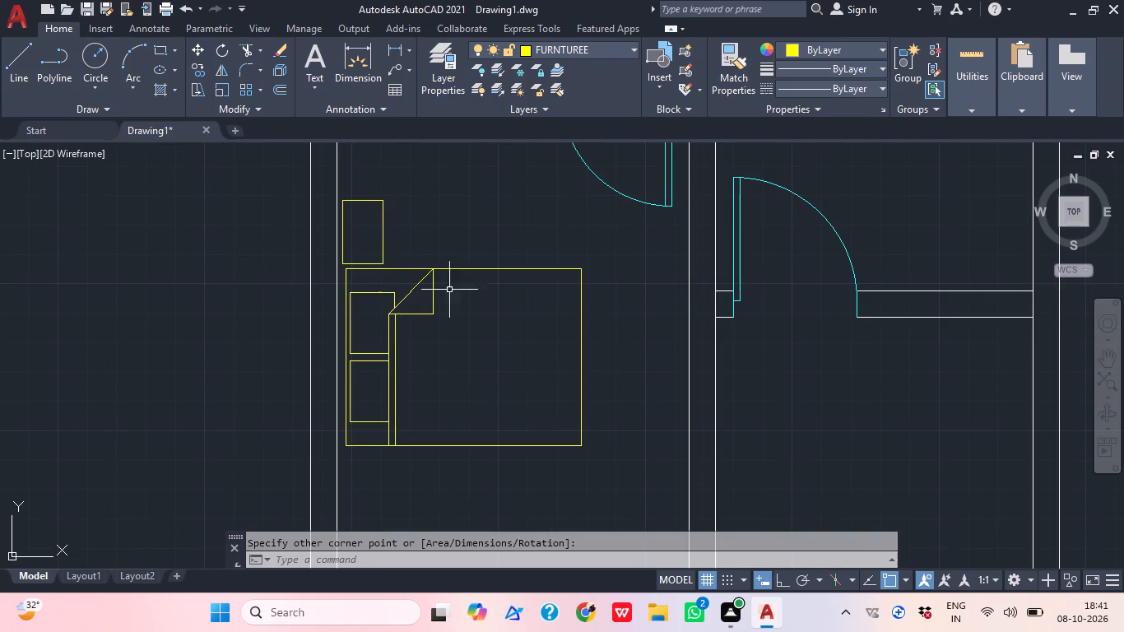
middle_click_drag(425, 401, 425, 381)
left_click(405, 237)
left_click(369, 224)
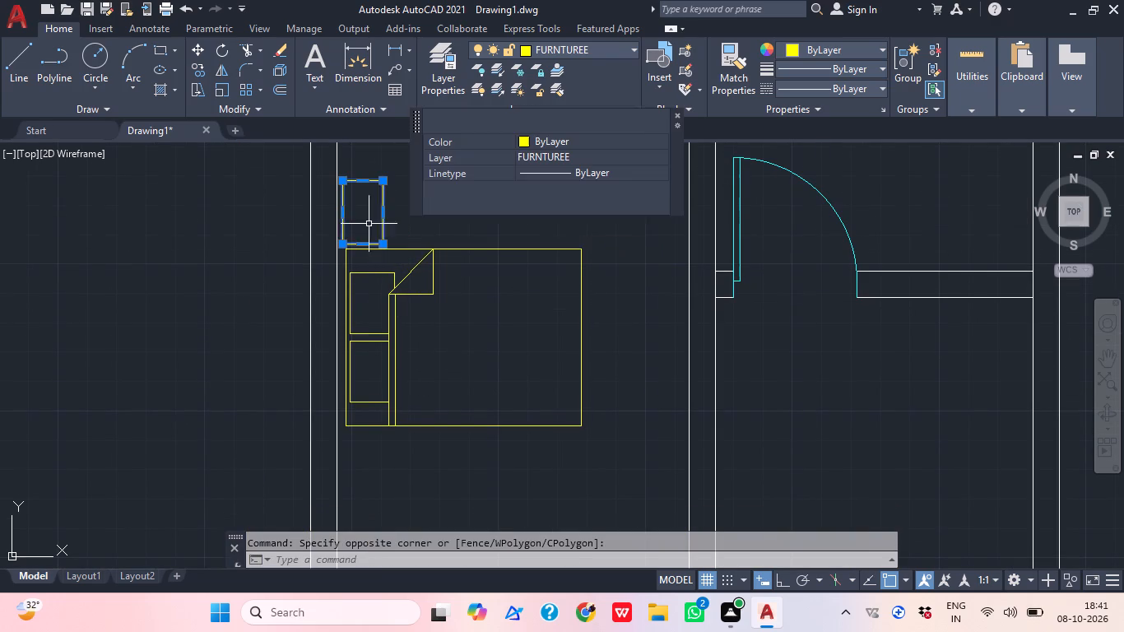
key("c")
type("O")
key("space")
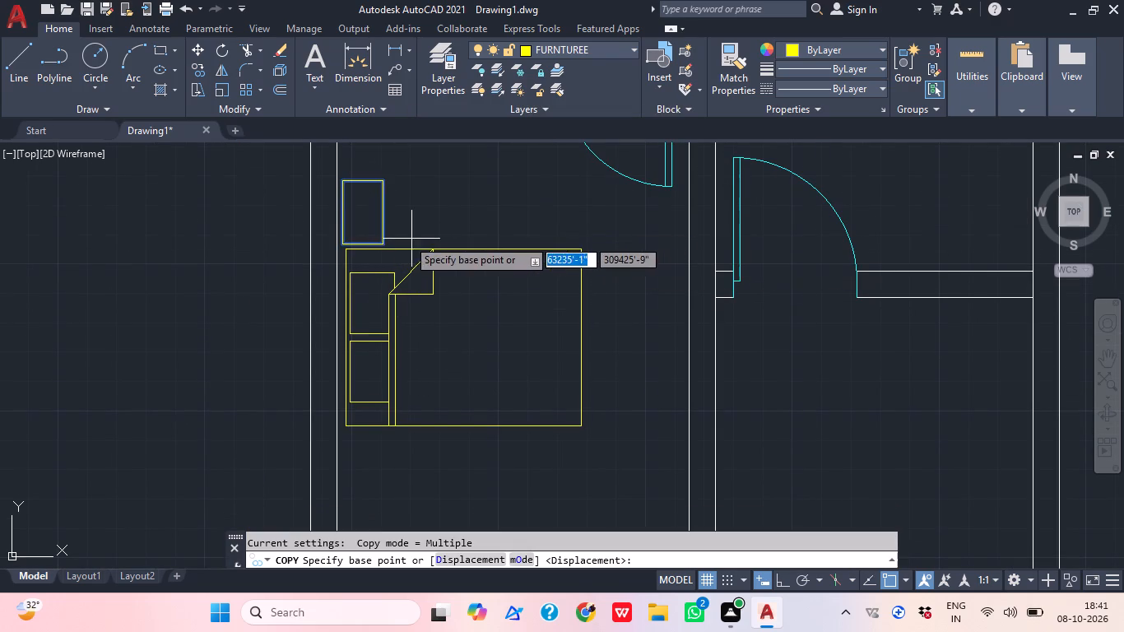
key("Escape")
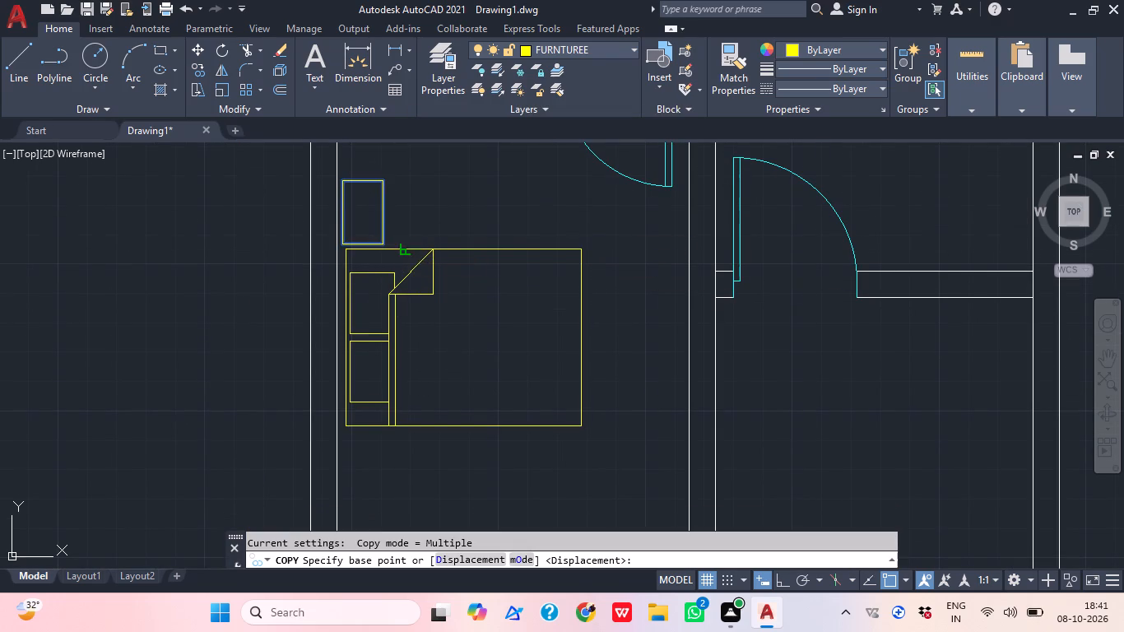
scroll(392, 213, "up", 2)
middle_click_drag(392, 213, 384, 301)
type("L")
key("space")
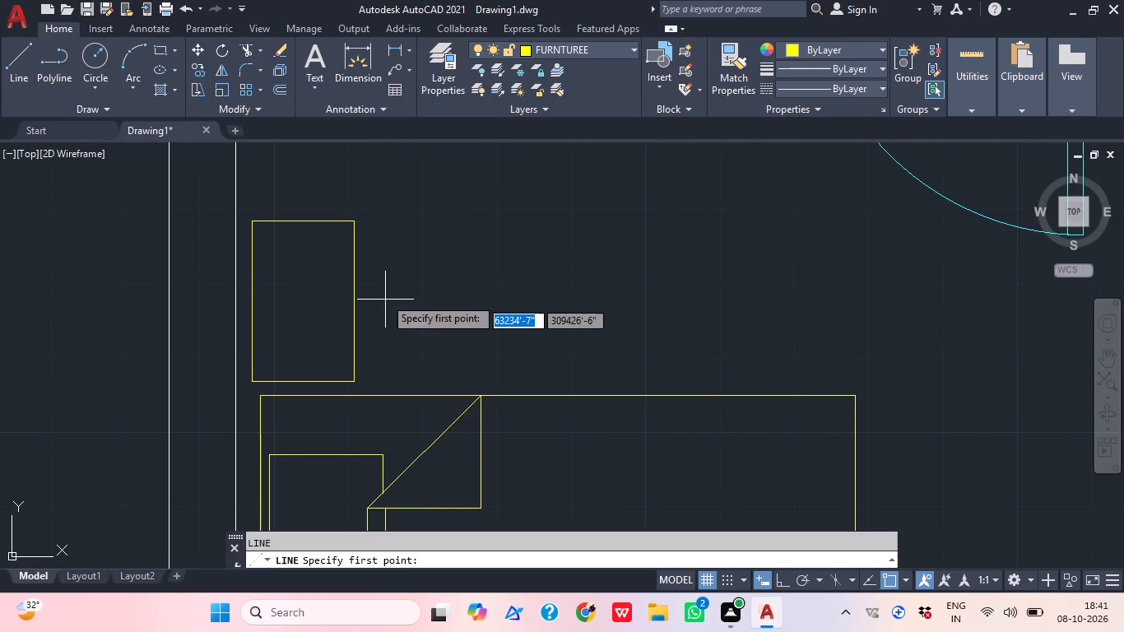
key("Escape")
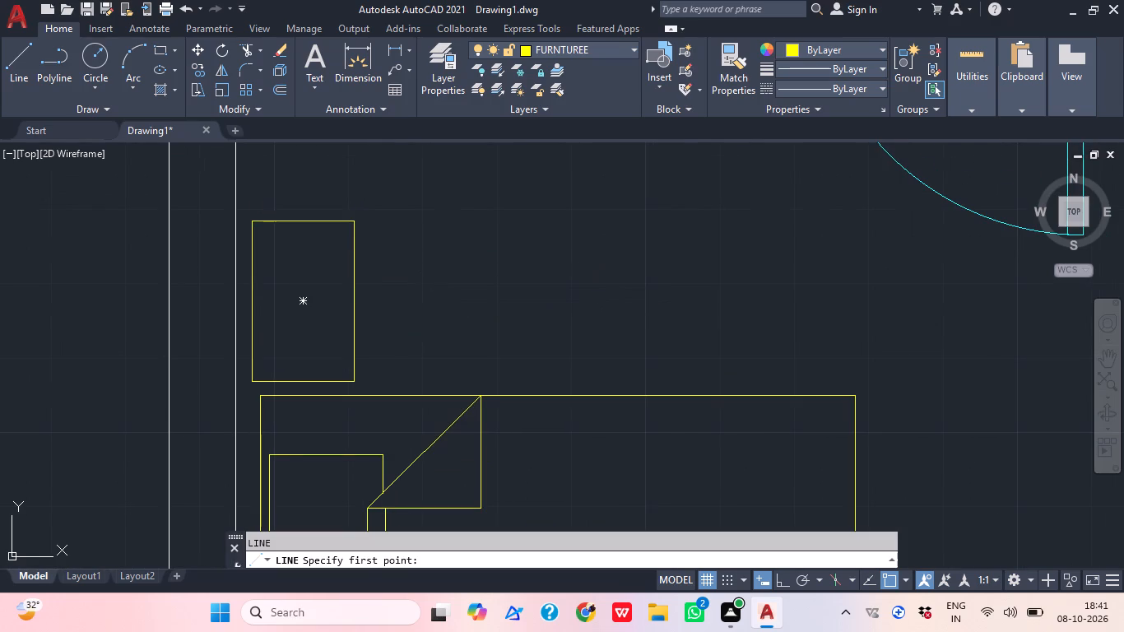
Offset the bedside table rectangle 1" inward.
type("O")
key("space")
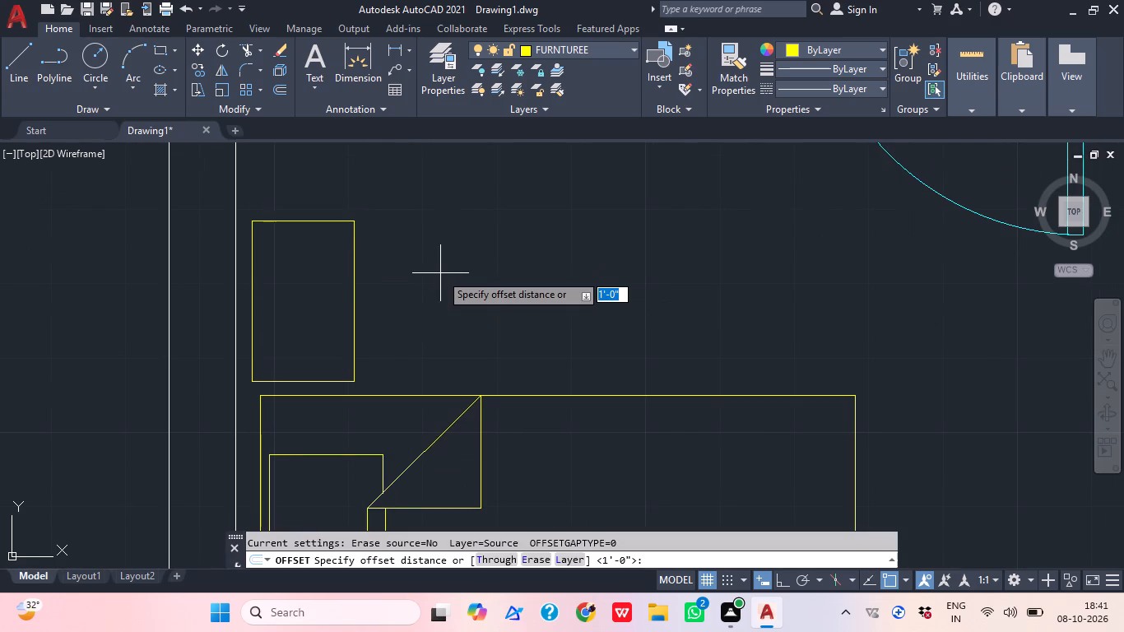
type("1\"")
key("Return")
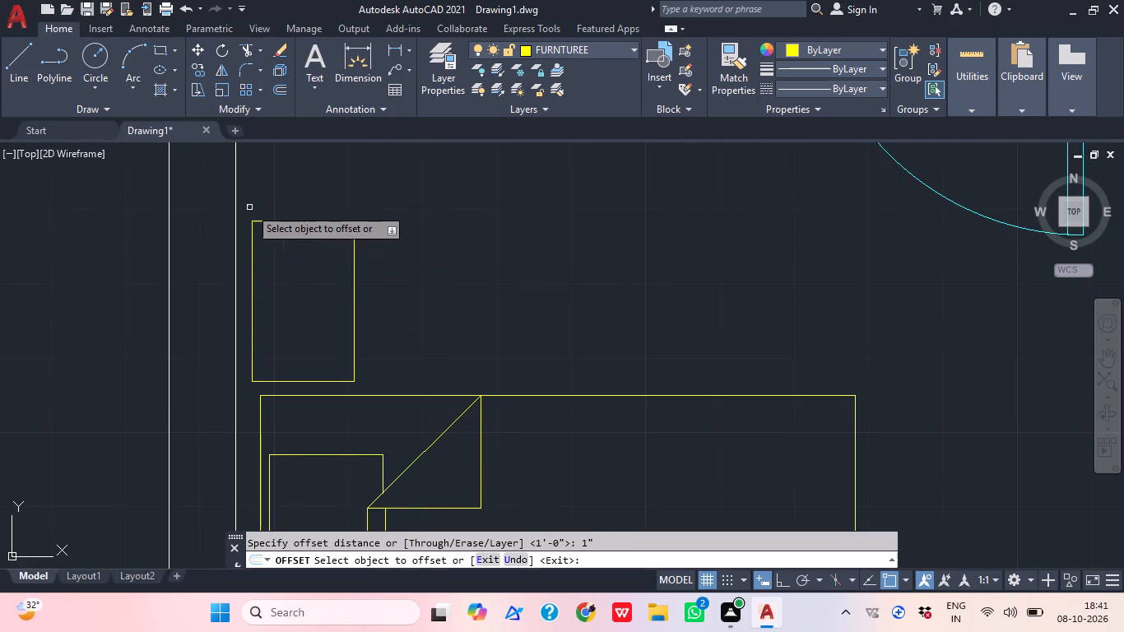
left_click(291, 224)
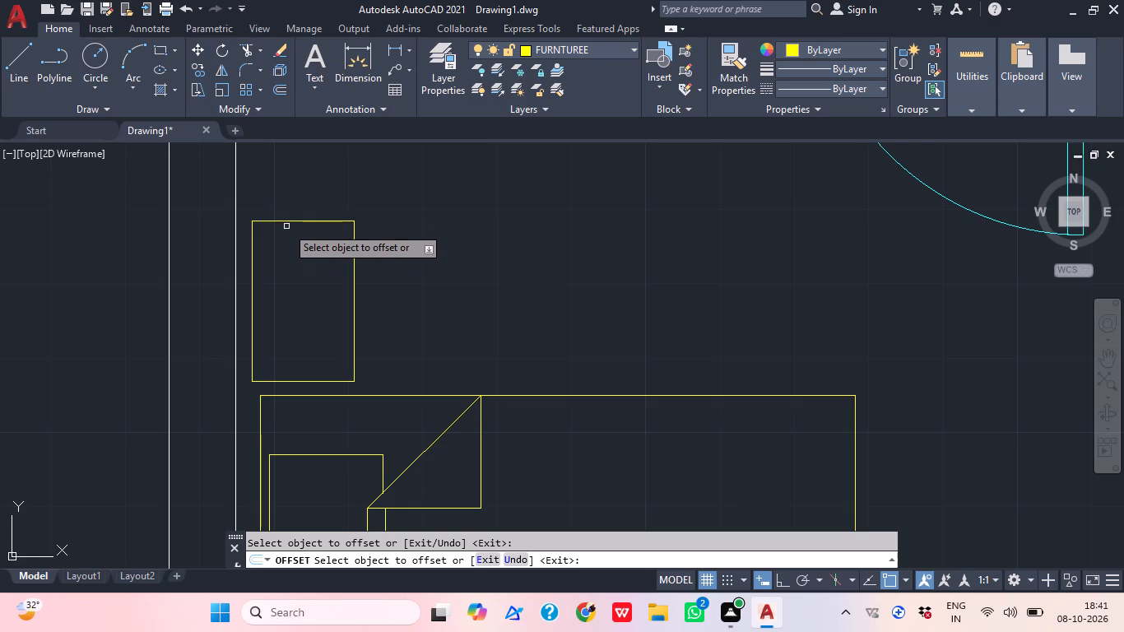
left_click(283, 221)
left_click(293, 250)
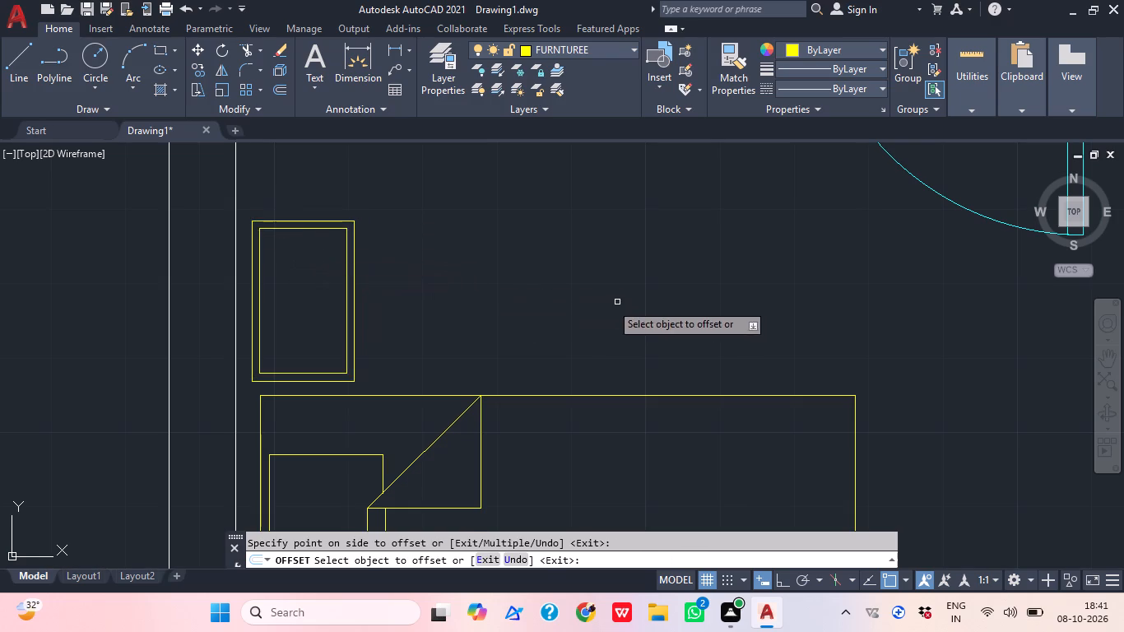
key("Escape")
Copy both bedside table rectangles about 7'-4" straight down with Ortho on, to the other side of the bed's headboard.
left_click(424, 331)
left_click(338, 299)
key("c")
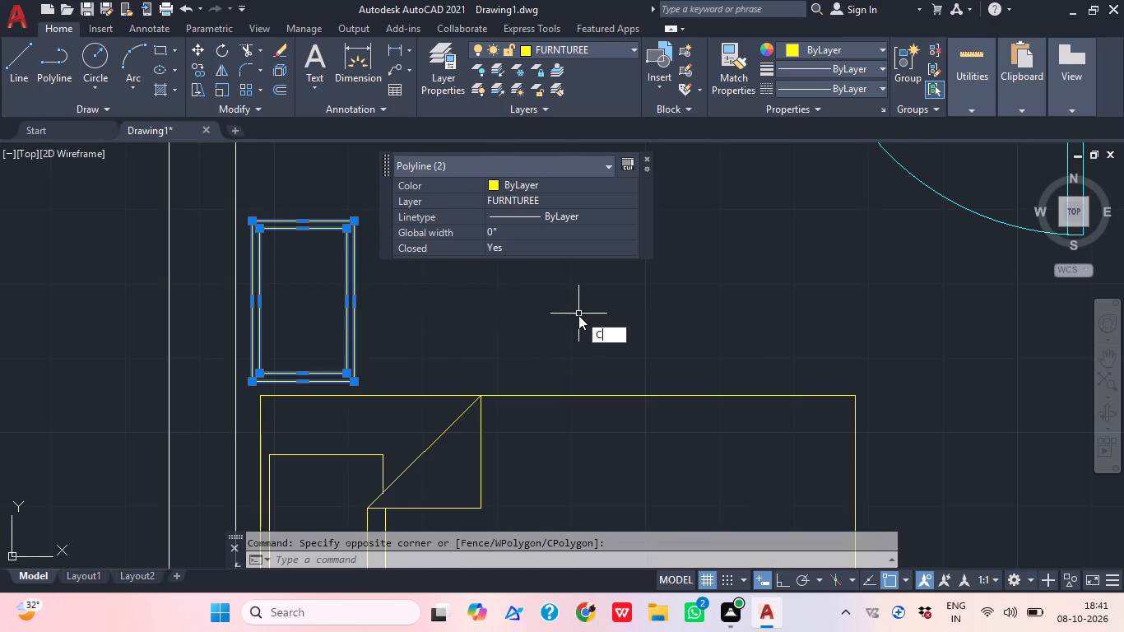
type("O")
key("space")
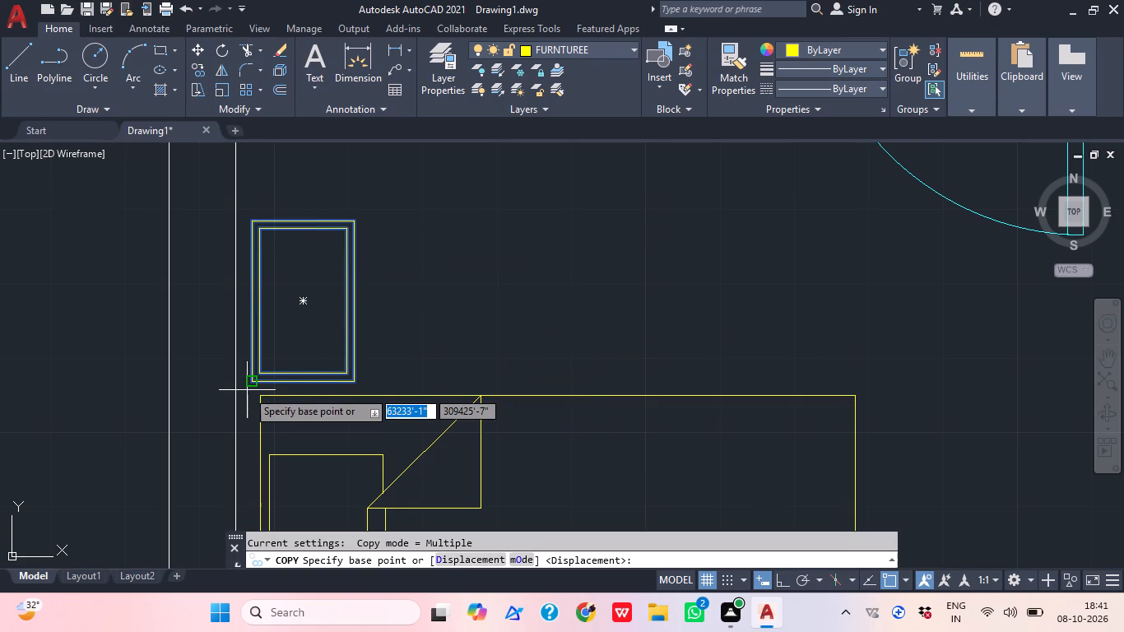
left_click(253, 379)
scroll(321, 287, "down", 2)
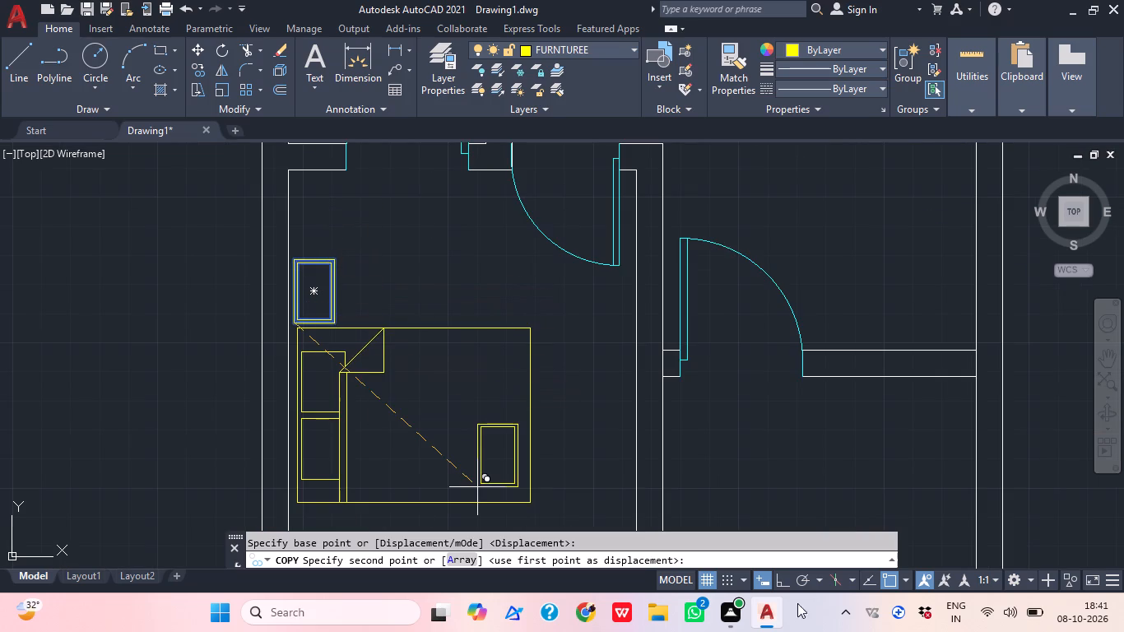
left_click(784, 577)
scroll(740, 444, "down", 2)
middle_click(727, 388)
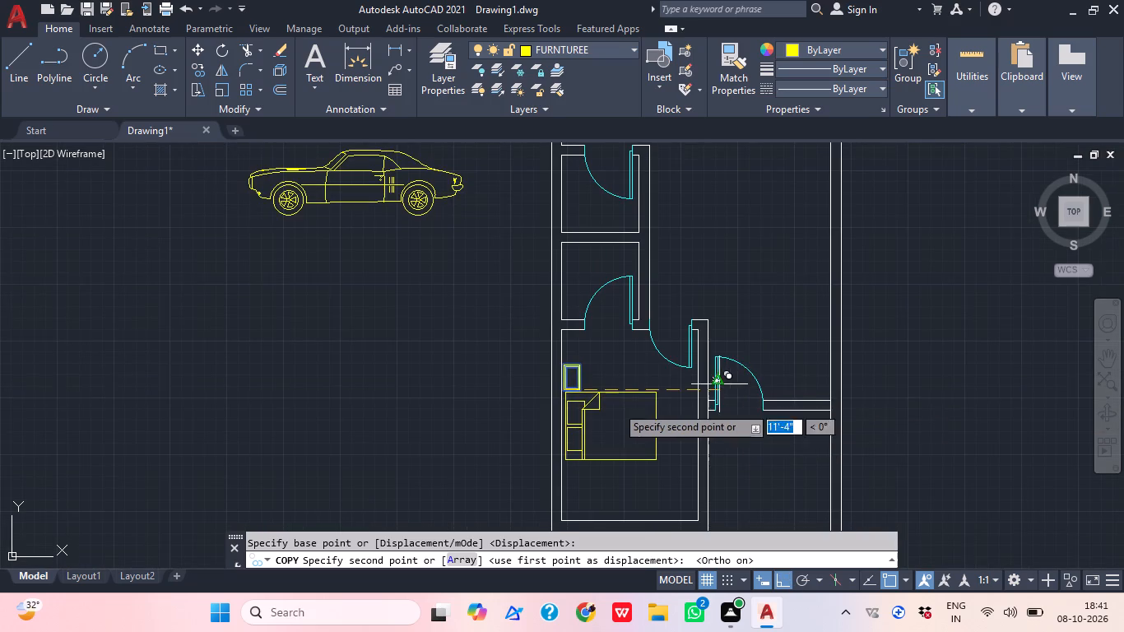
scroll(586, 422, "up", 2)
middle_click_drag(586, 446, 590, 326)
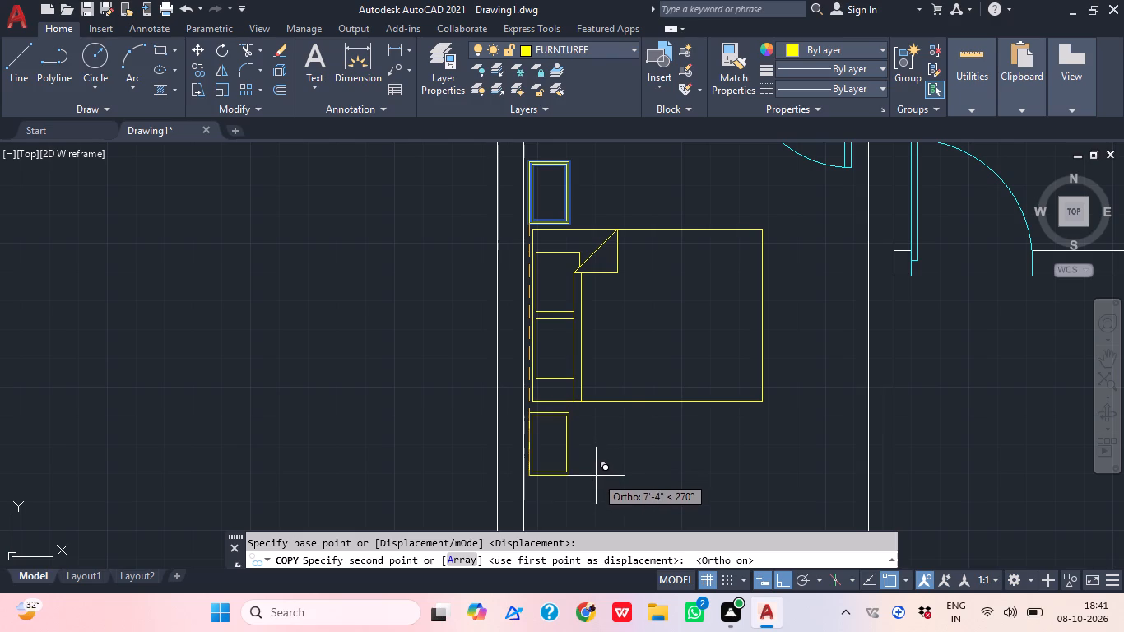
left_click(596, 476)
scroll(631, 430, "down", 2)
middle_click_drag(652, 432, 623, 429)
key("Escape")
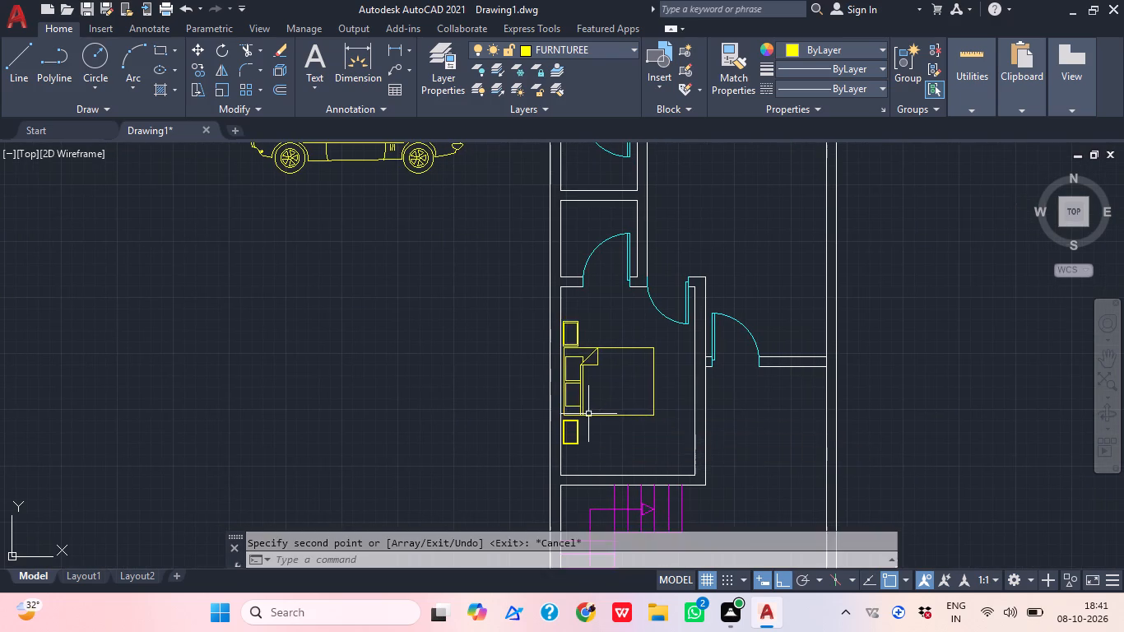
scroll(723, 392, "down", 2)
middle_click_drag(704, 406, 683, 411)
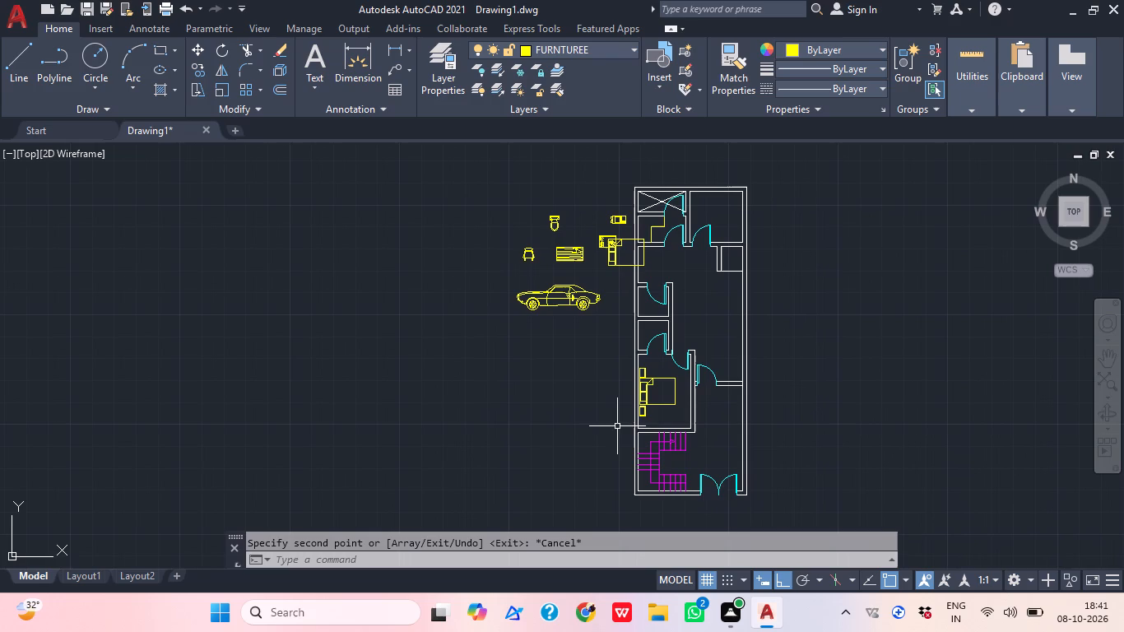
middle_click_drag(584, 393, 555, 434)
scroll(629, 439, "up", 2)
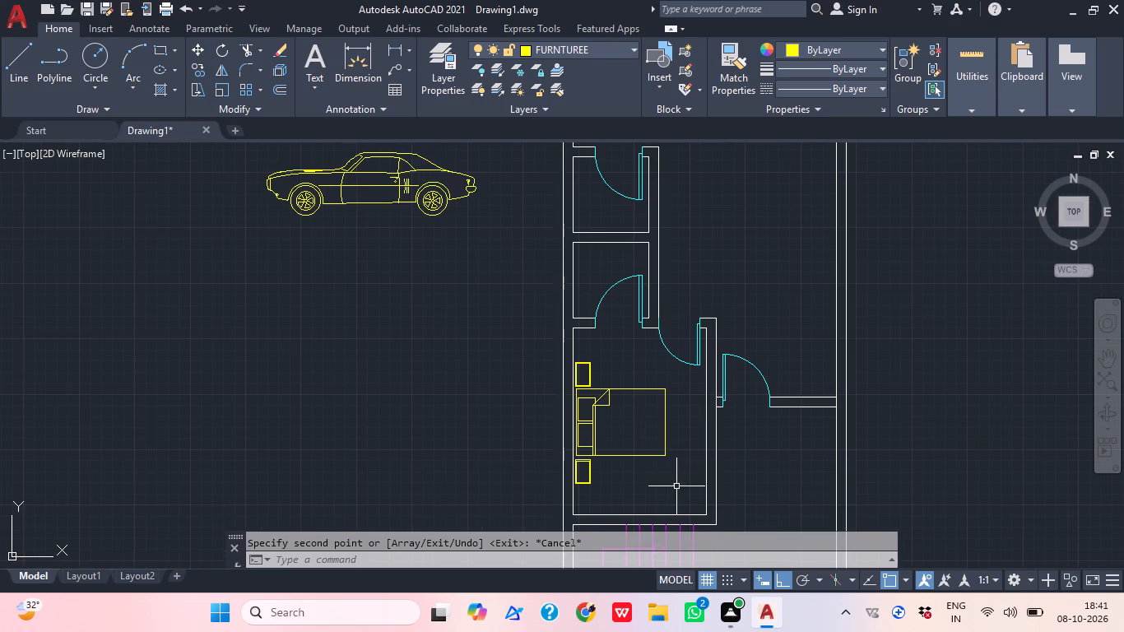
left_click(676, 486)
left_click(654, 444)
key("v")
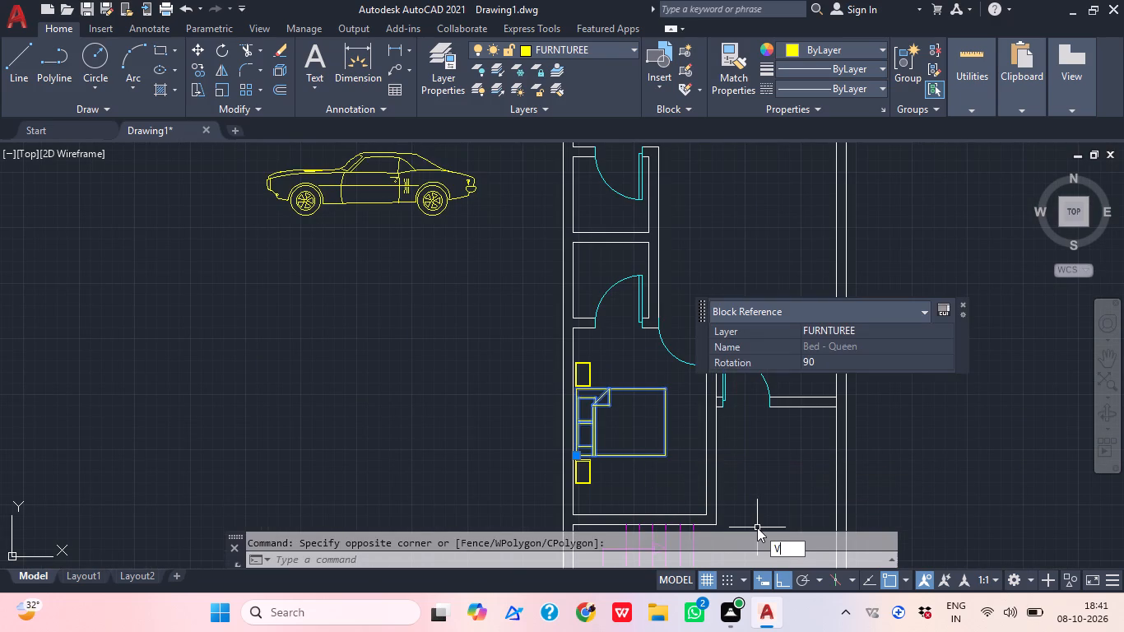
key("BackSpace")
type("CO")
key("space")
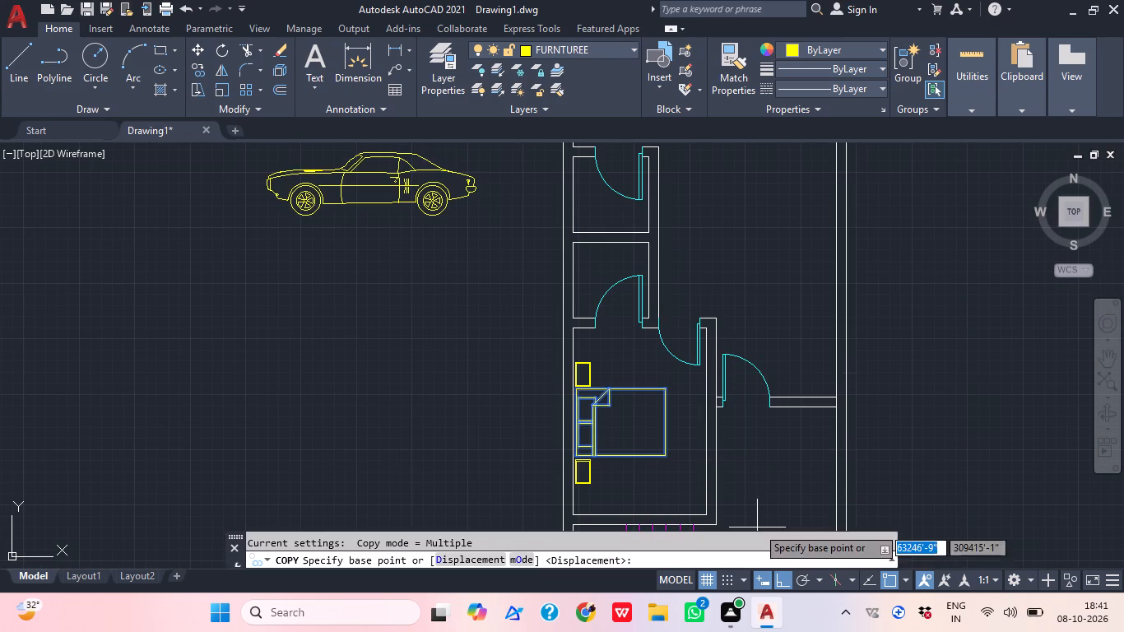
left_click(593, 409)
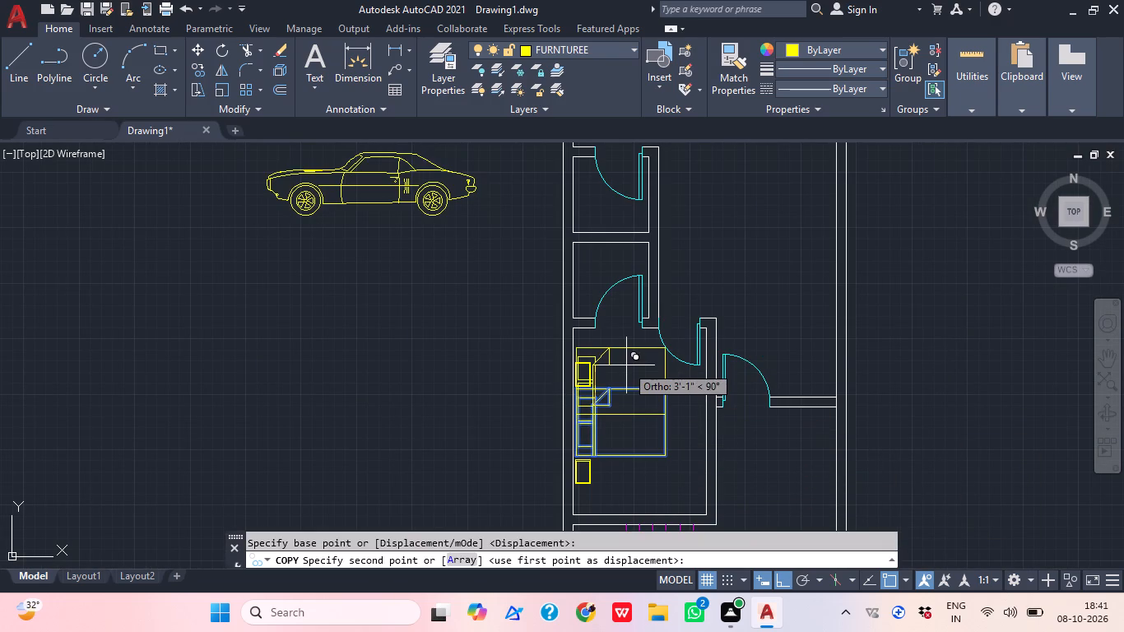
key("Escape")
Copy the queen bed with both bedside tables horizontally to the empty area outside the plan's right wall.
scroll(620, 369, "up", 2)
left_click(628, 482)
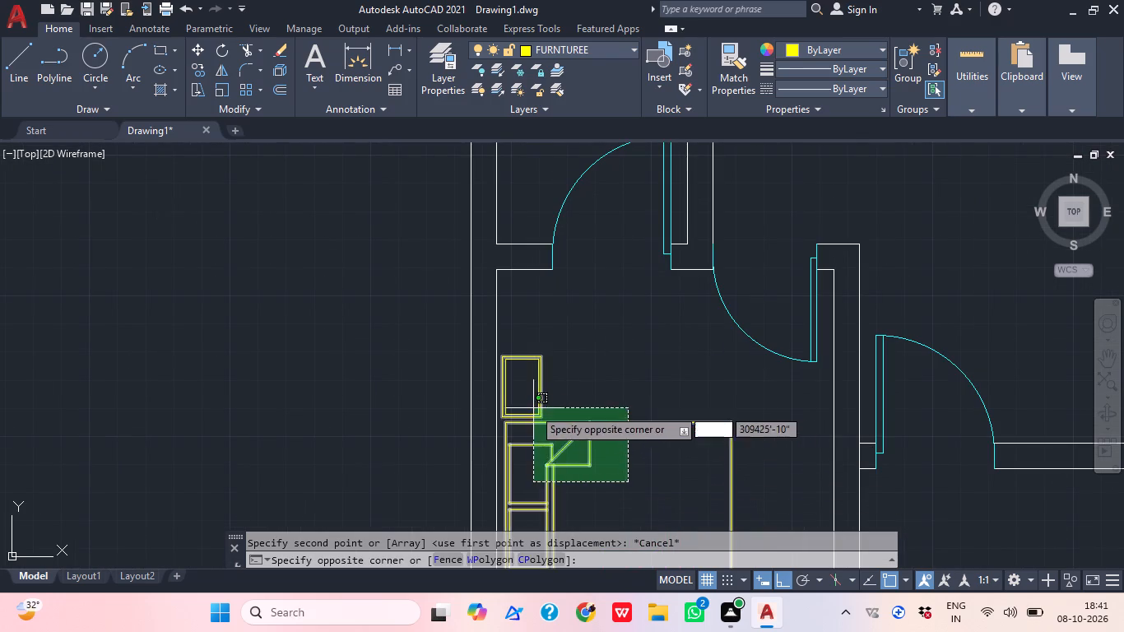
left_click(530, 408)
scroll(595, 363, "down", 1)
scroll(597, 356, "up", 1)
middle_click_drag(611, 417, 621, 249)
left_click(559, 485)
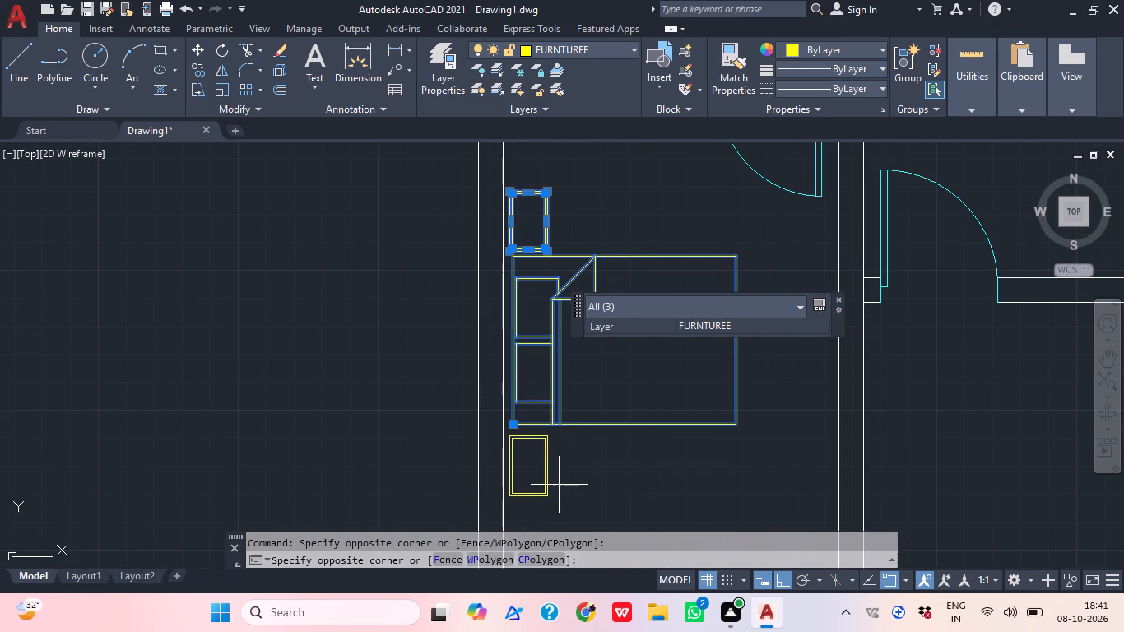
left_click(538, 465)
type("CO")
key("space")
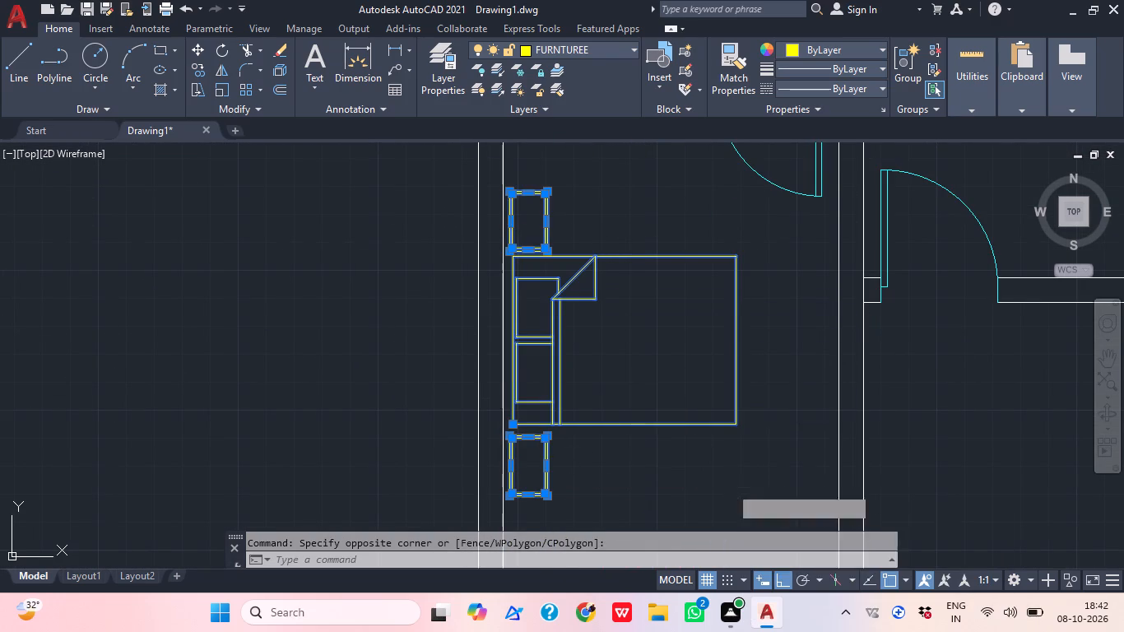
left_click(517, 341)
scroll(529, 332, "down", 4)
middle_click_drag(646, 302, 546, 347)
scroll(638, 309, "down", 1)
left_click(658, 261)
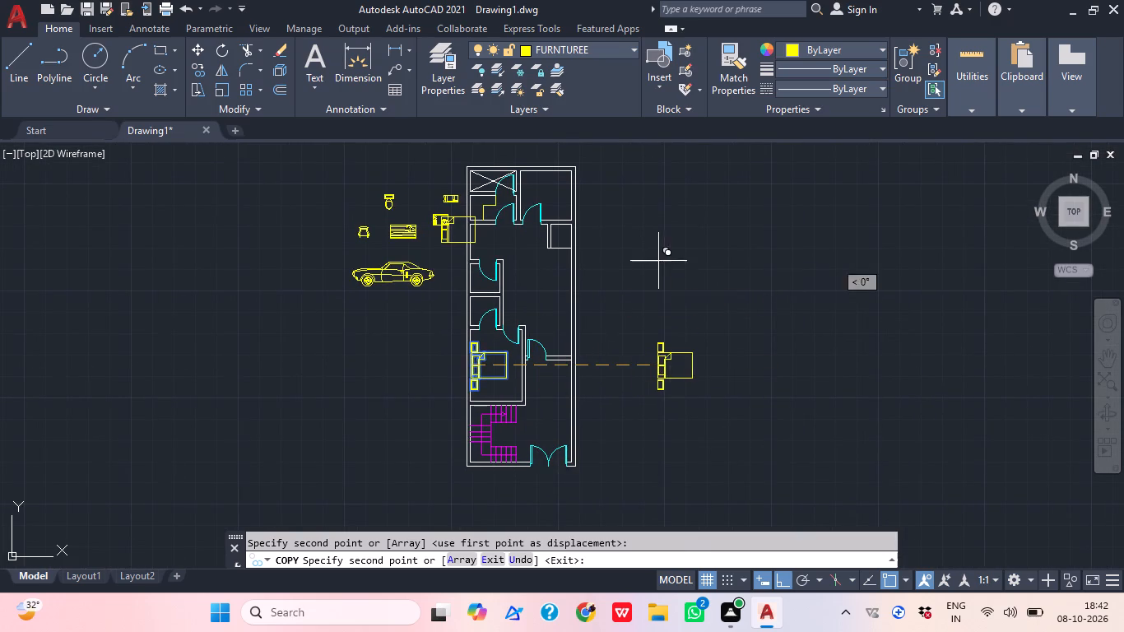
key("Escape")
Rotate the copied bed set 90° clockwise about a point at its headboard, so the headboard faces the top of the plan.
left_click(745, 425)
left_click(648, 322)
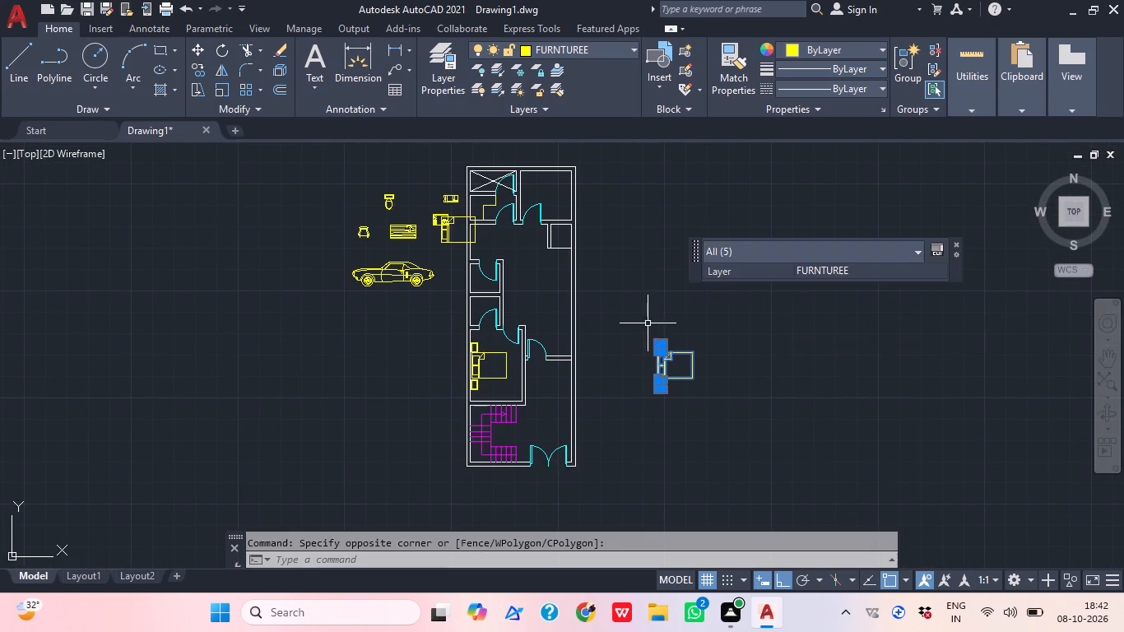
key("r")
type("O")
key("space")
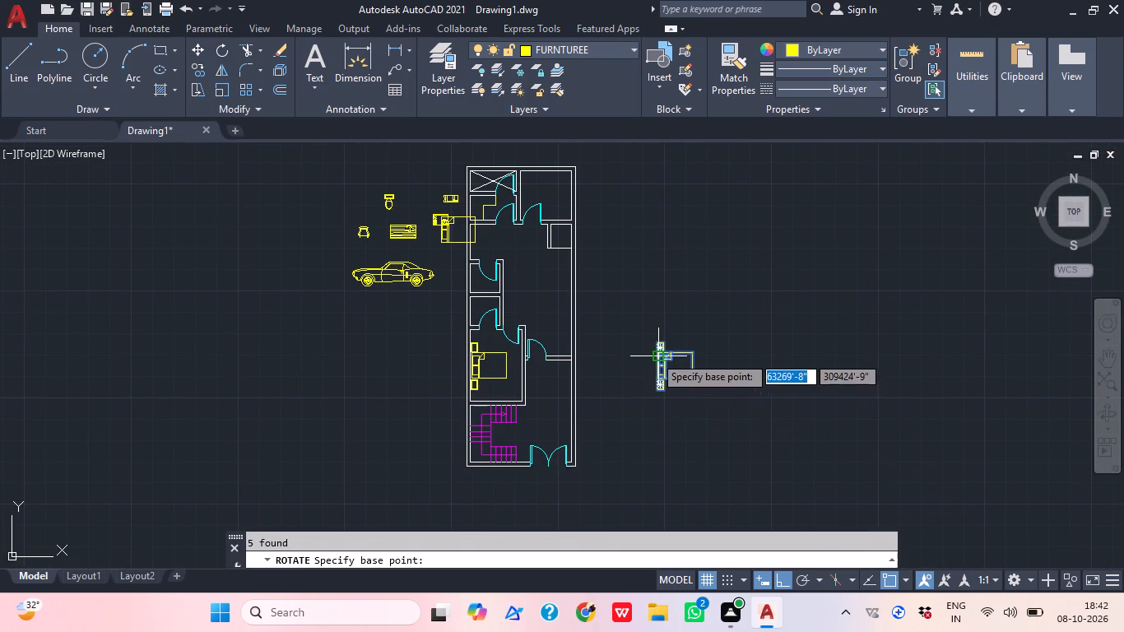
left_click(654, 355)
left_click(682, 483)
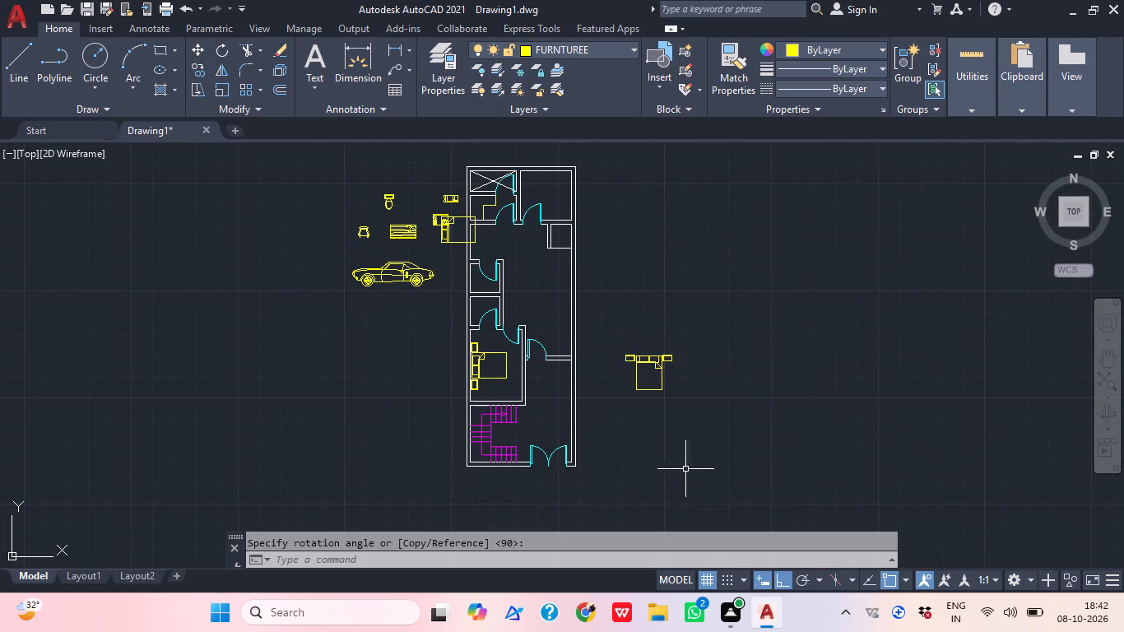
Move the rotated bed set, with Ortho off, into the plan's upper-right room, its headboard just below the top wall.
left_click(686, 439)
left_click(615, 328)
key("c")
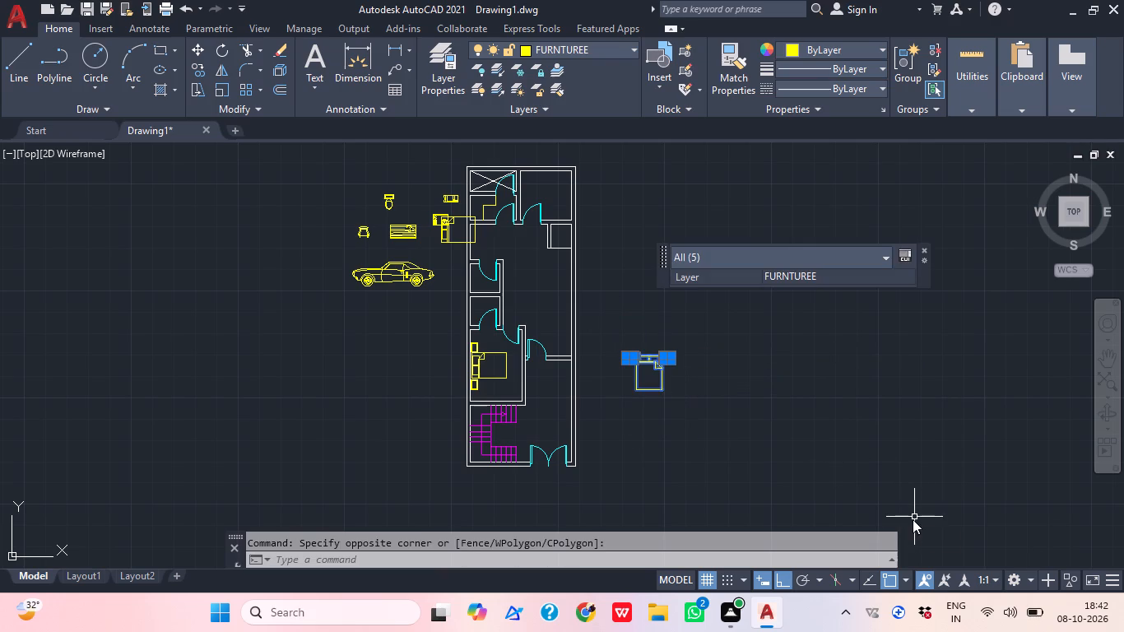
key("BackSpace")
type("M")
key("space")
scroll(770, 420, "up", 1)
scroll(762, 415, "down", 1)
scroll(749, 402, "up", 1)
scroll(797, 270, "up", 2)
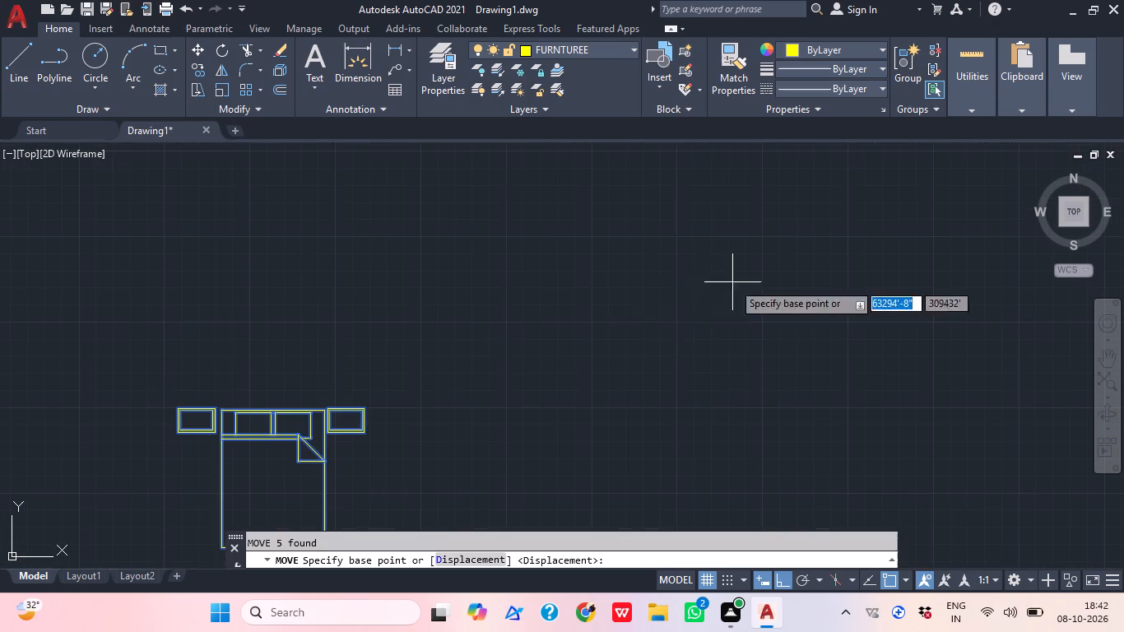
left_click(267, 409)
scroll(397, 328, "down", 2)
middle_click_drag(397, 328, 495, 403)
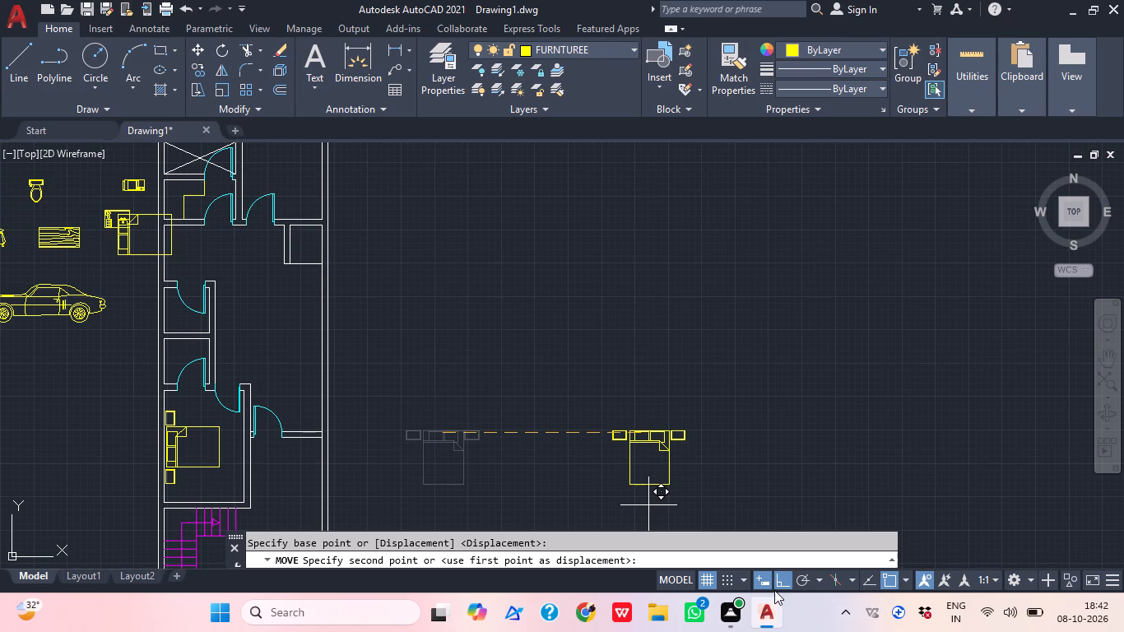
left_click(776, 583)
middle_click_drag(680, 524, 755, 631)
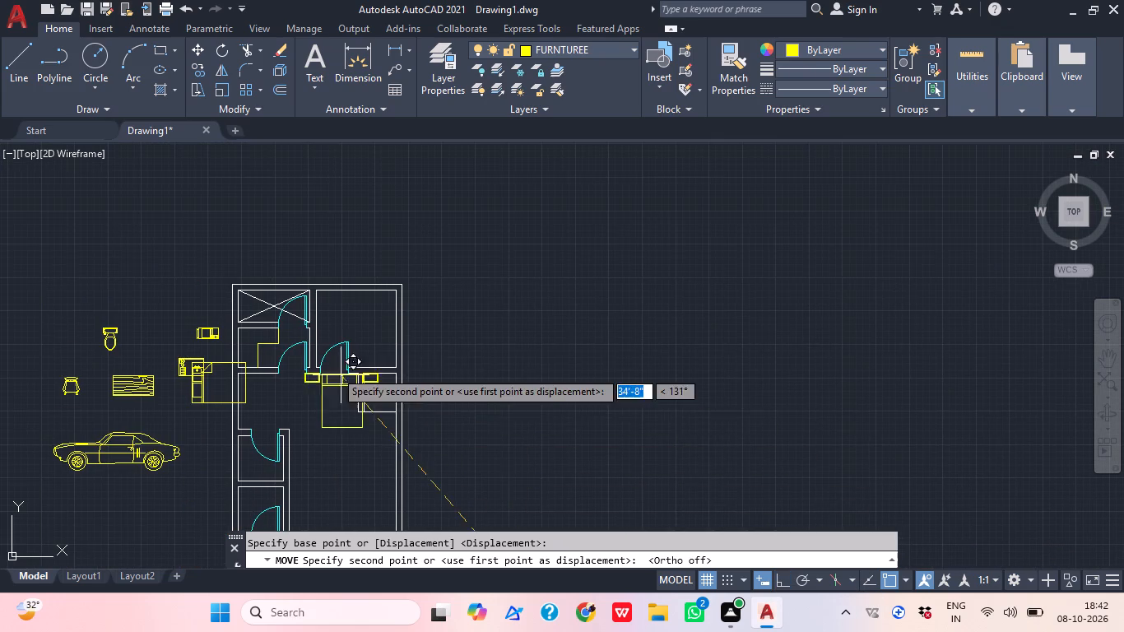
scroll(346, 314, "up", 2)
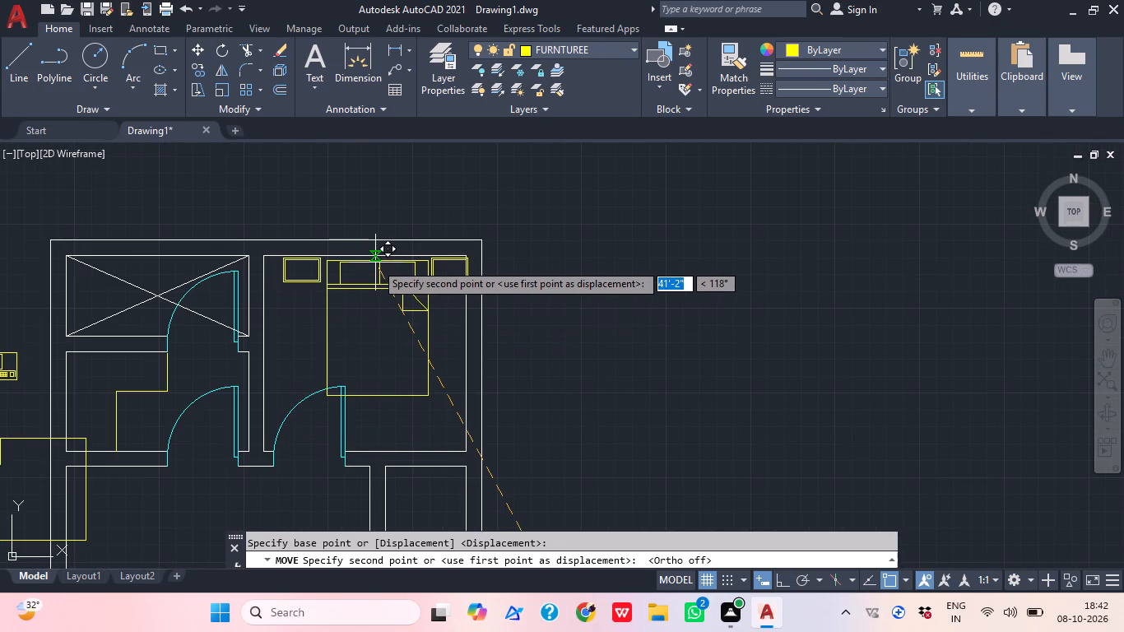
middle_click_drag(374, 265, 374, 341)
scroll(374, 341, "up", 1)
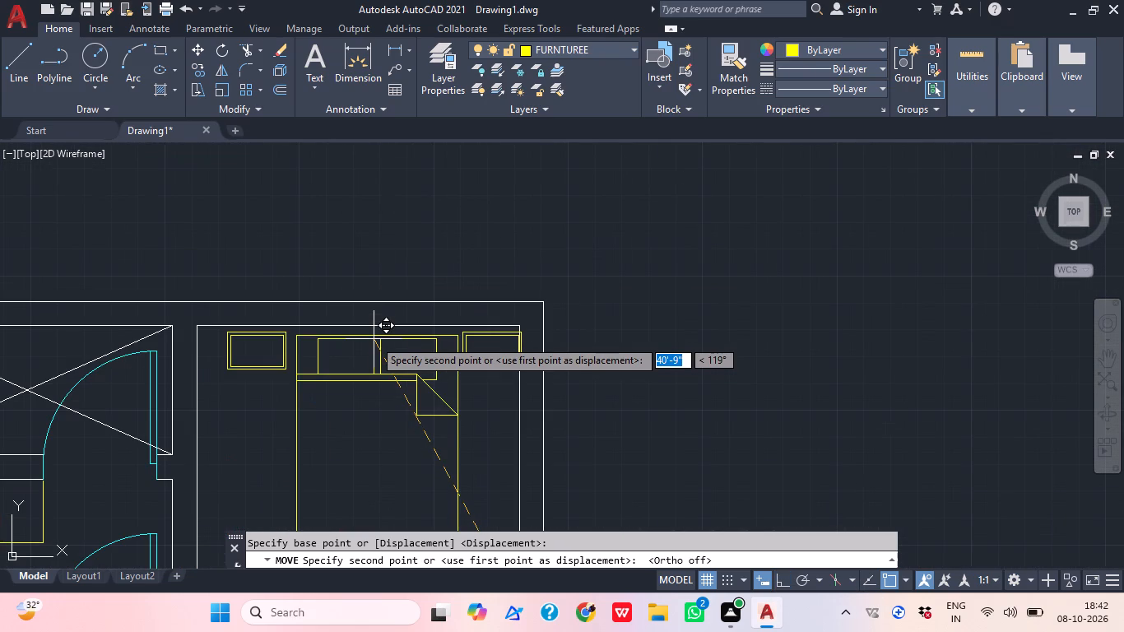
middle_click_drag(374, 341, 447, 299)
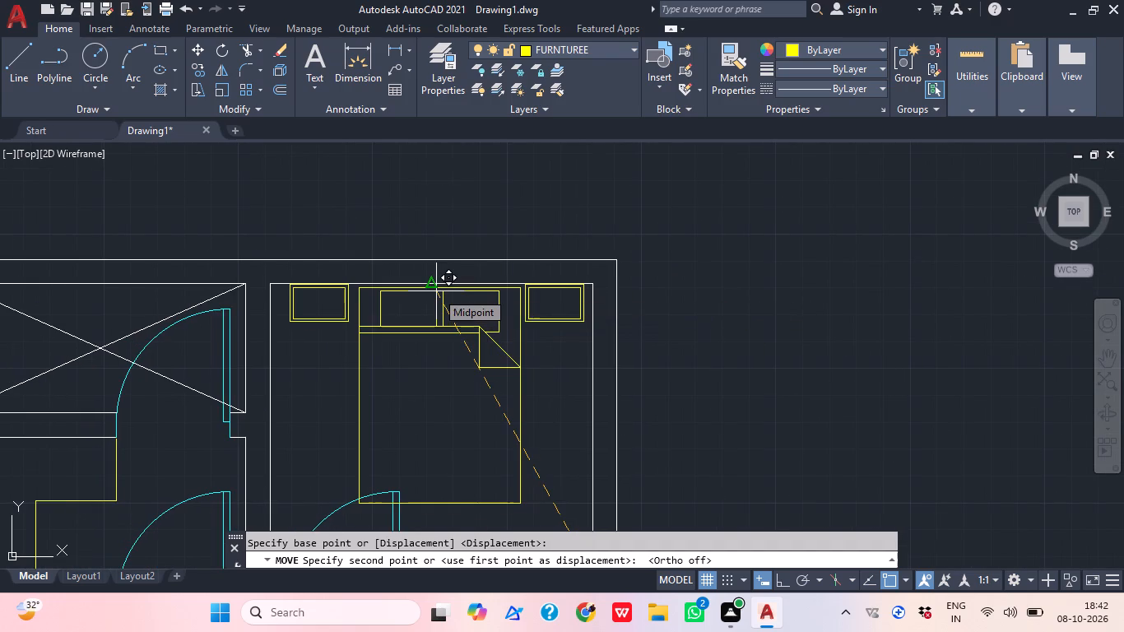
scroll(436, 291, "up", 1)
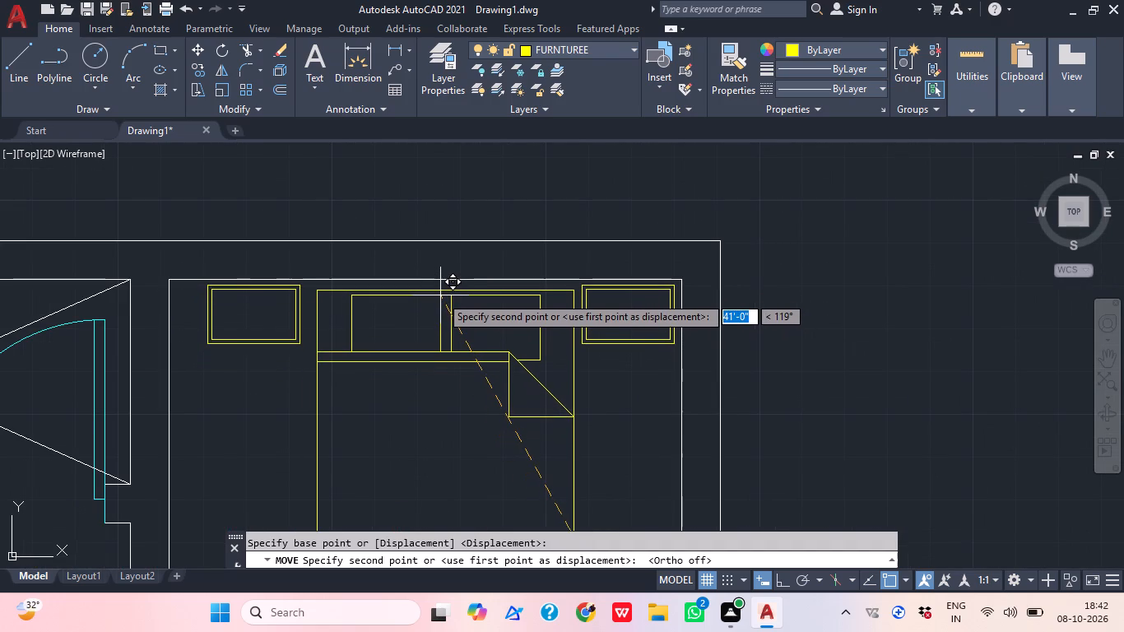
left_click(440, 295)
scroll(551, 253, "down", 3)
middle_click_drag(562, 286, 564, 265)
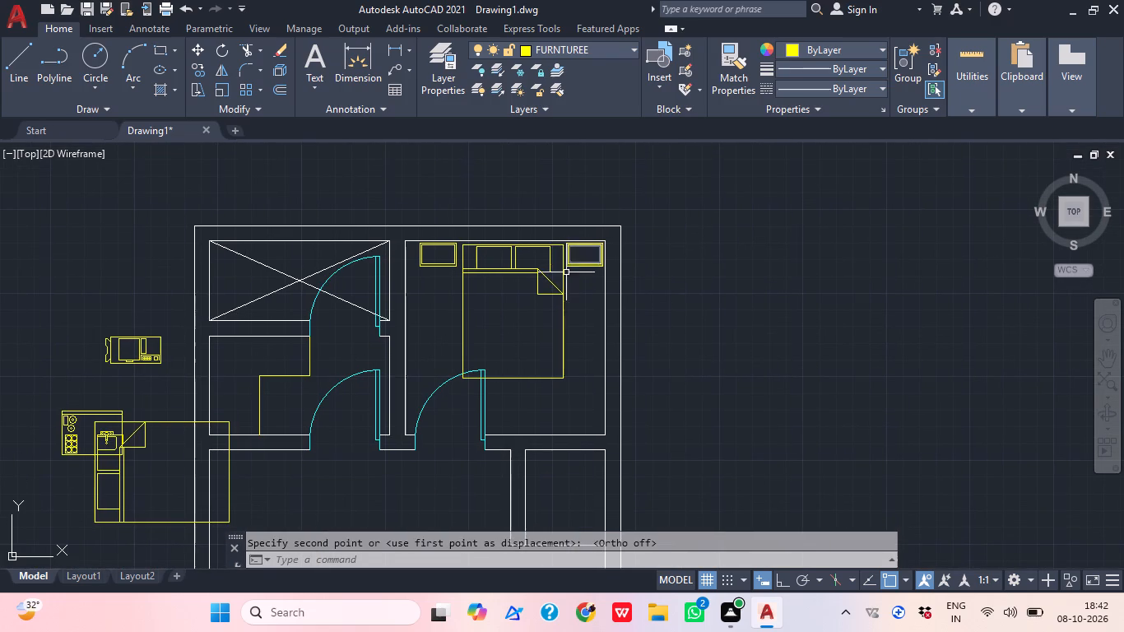
key("Escape")
Scale down the bed and both bedside tables in the upper-right room freehand about a point inside the bed.
left_click(591, 306)
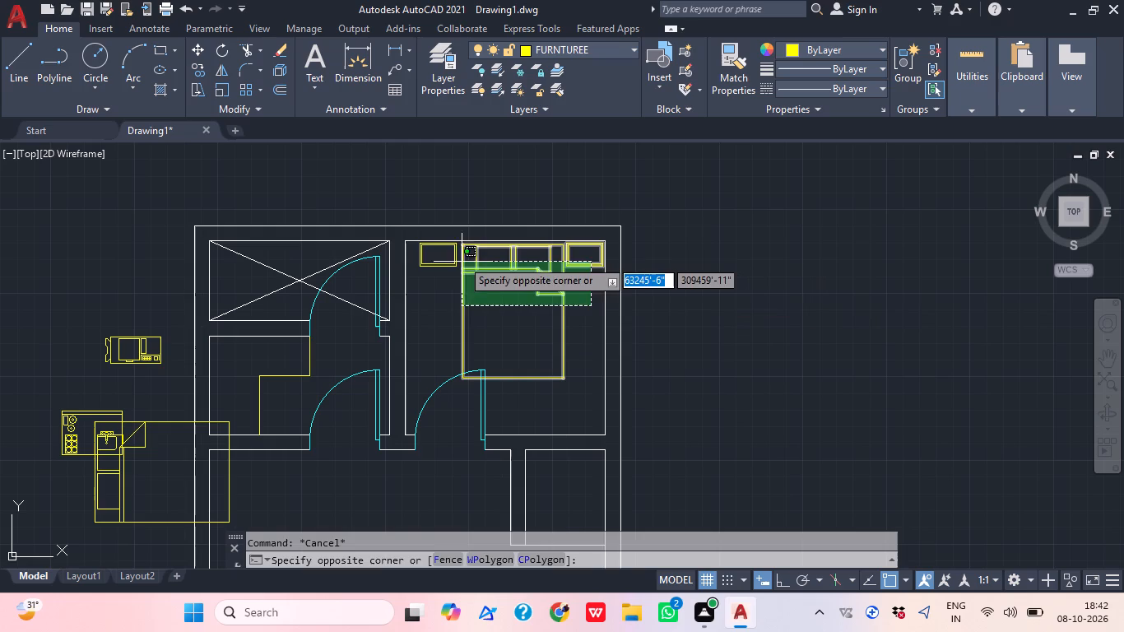
left_click(439, 255)
key("s")
key("c")
key("space")
left_click(517, 305)
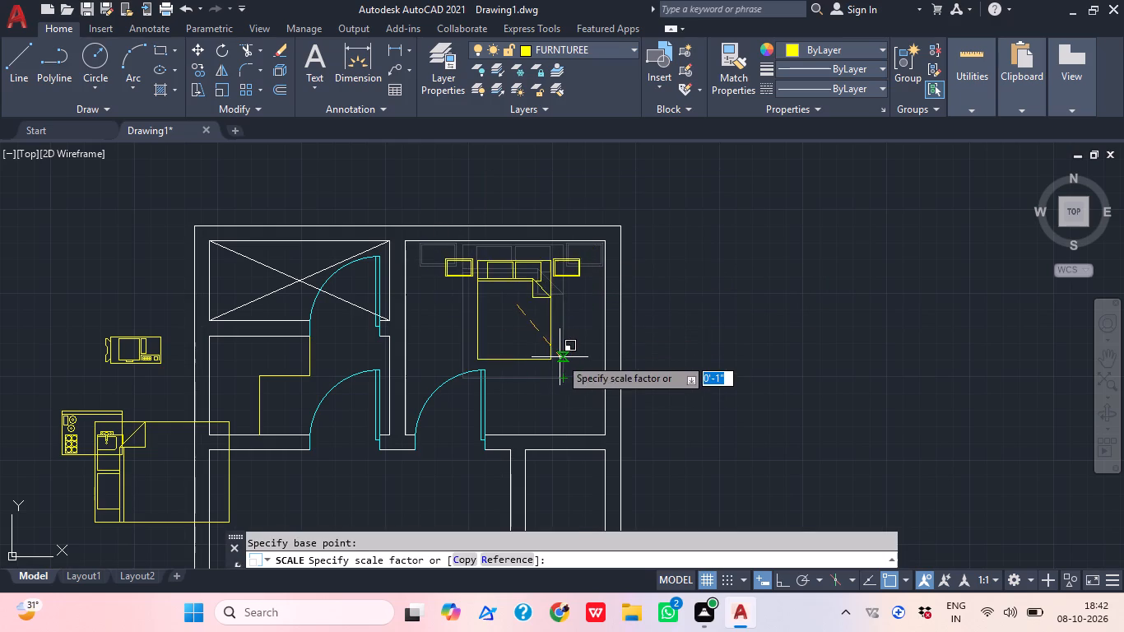
left_click(564, 350)
Move the scaled bed and both bedside tables up to just below the top wall of the upper-right room.
left_click(571, 353)
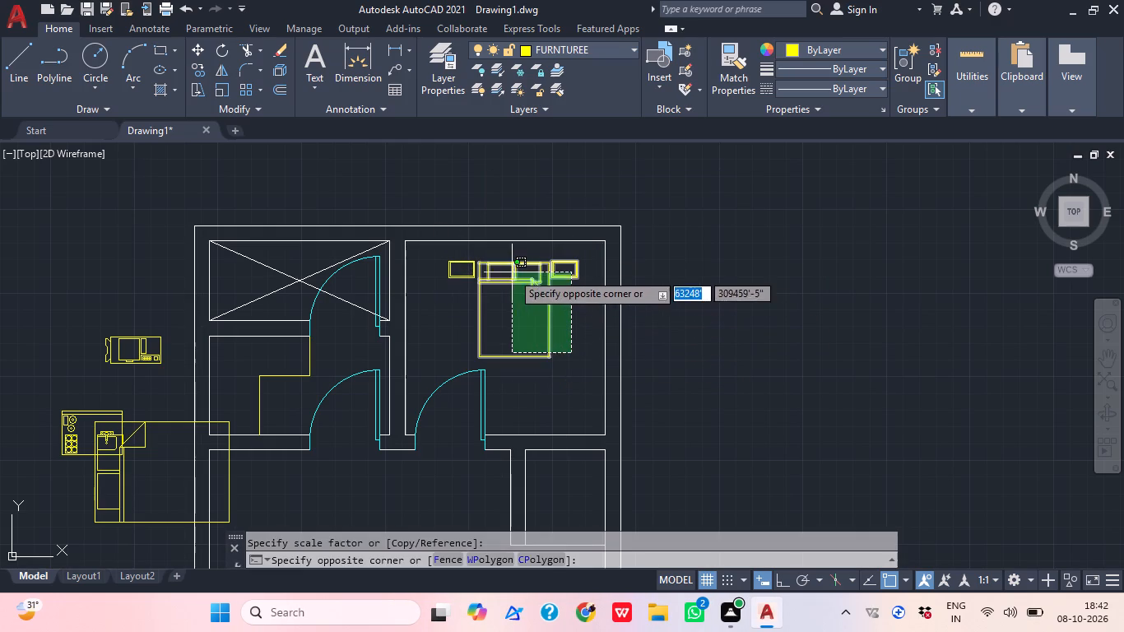
left_click(435, 267)
type("M")
key("space")
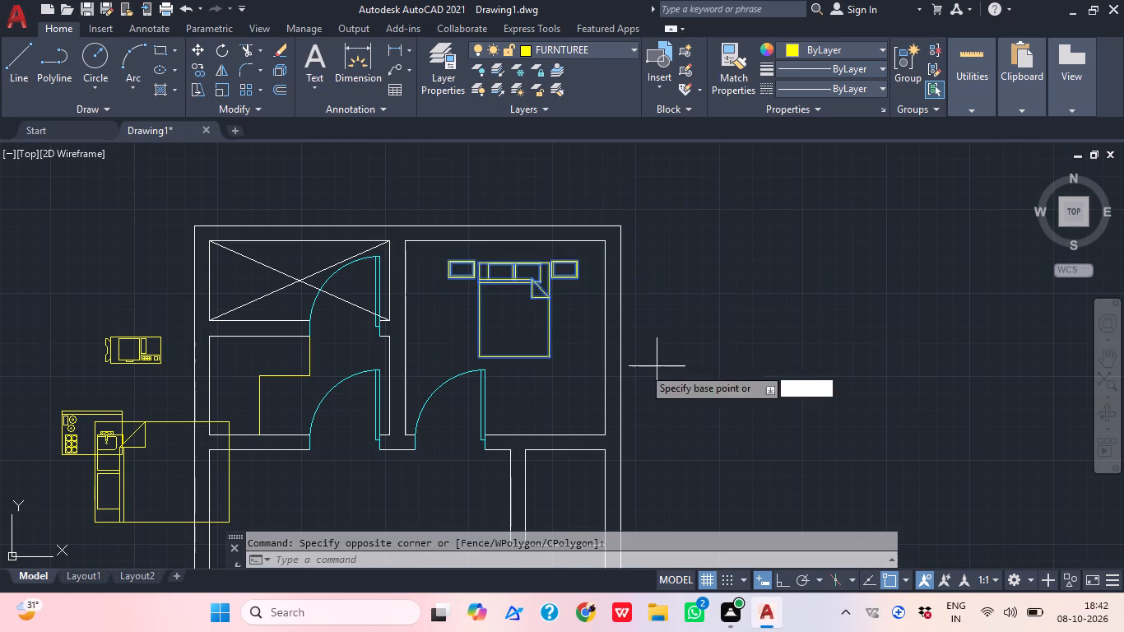
scroll(551, 289, "up", 2)
left_click(456, 221)
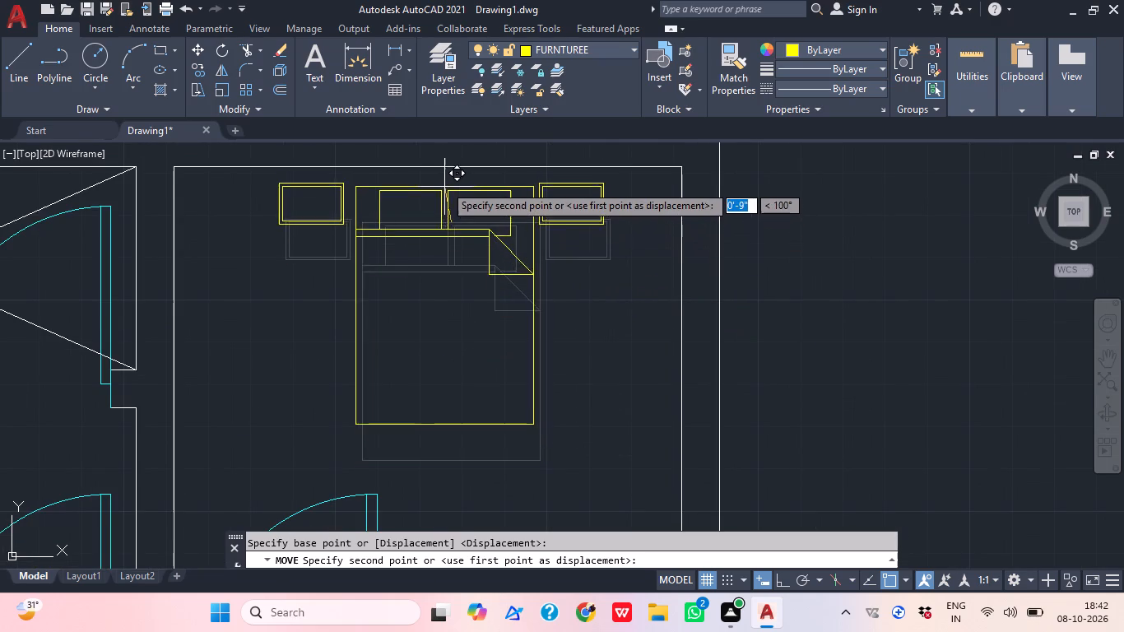
left_click(439, 177)
scroll(566, 216, "down", 2)
middle_click(617, 246)
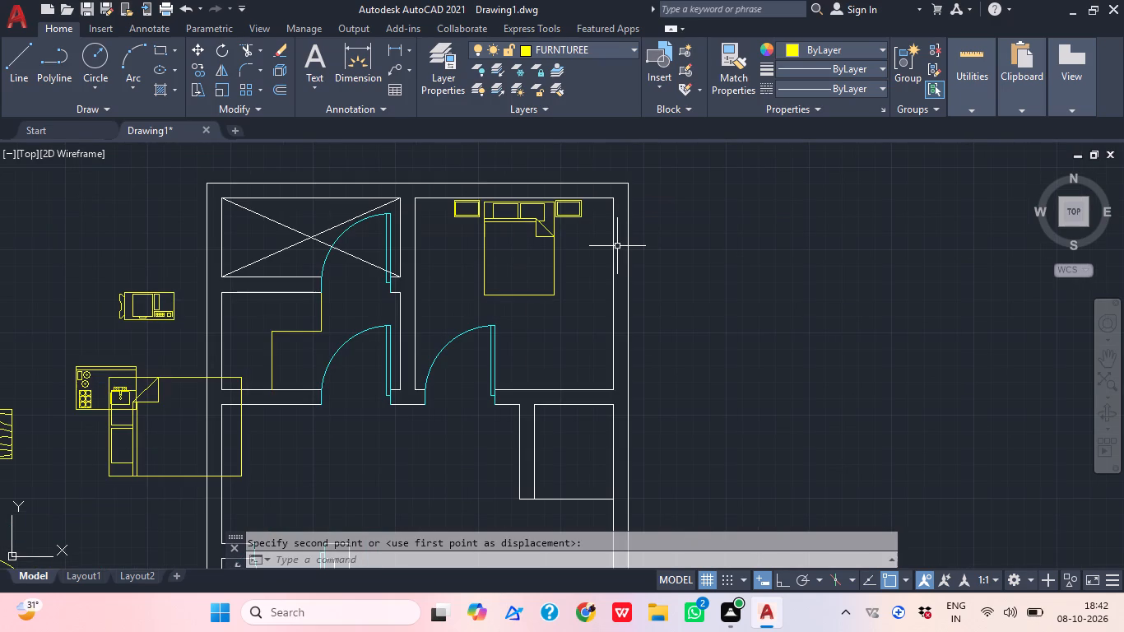
key("Escape")
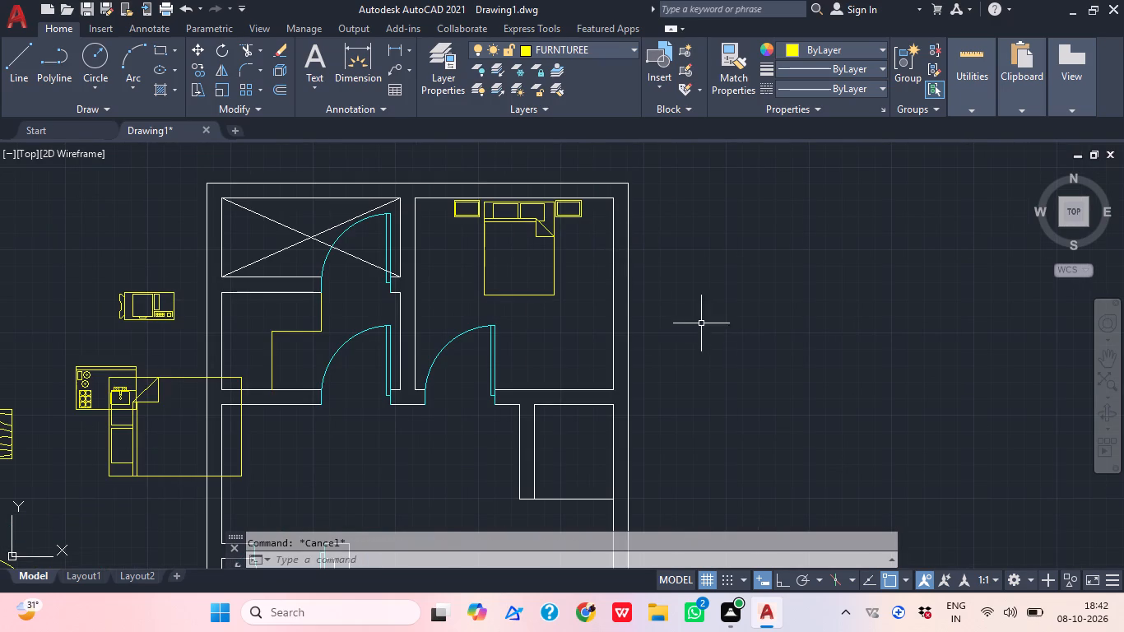
Delete the spare queen bed block overlapping the plan's left outer wall.
scroll(609, 318, "down", 1)
middle_click_drag(536, 309, 547, 296)
middle_click_drag(657, 267, 658, 234)
scroll(659, 225, "down", 1)
scroll(662, 218, "up", 1)
middle_click_drag(656, 326, 672, 235)
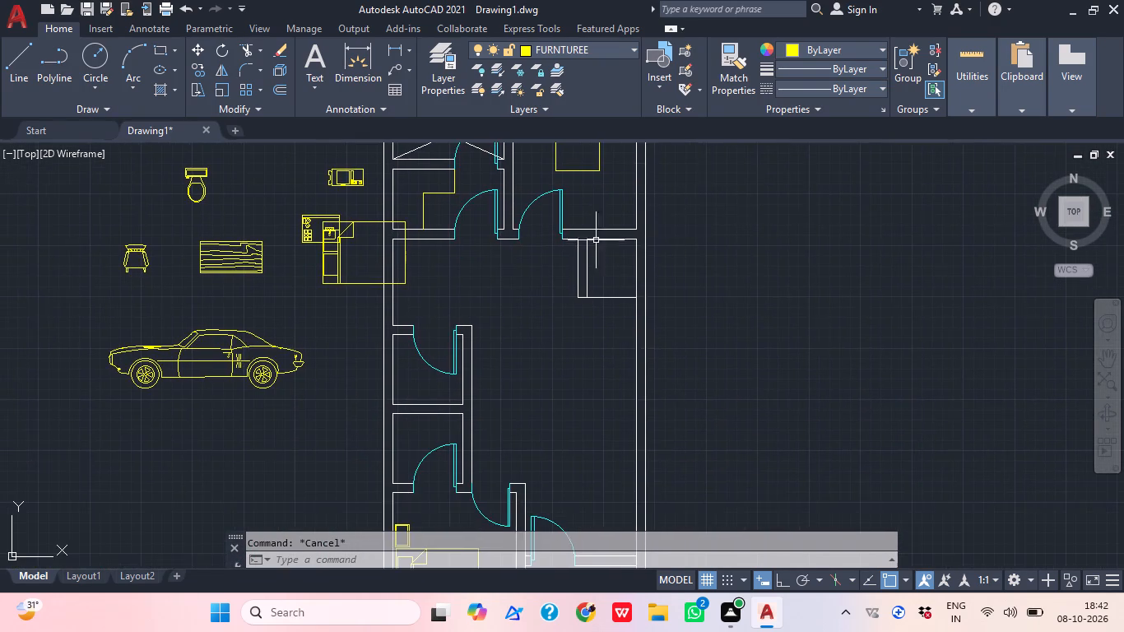
middle_click(507, 253)
scroll(507, 258, "down", 1)
left_click(392, 275)
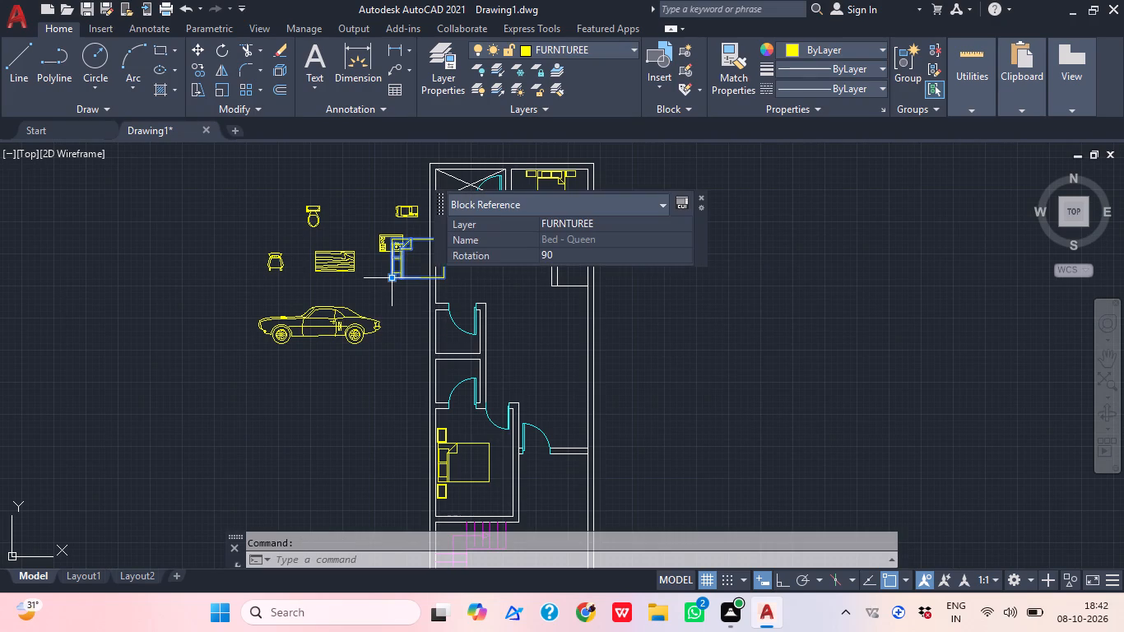
key("Delete")
middle_click(428, 286)
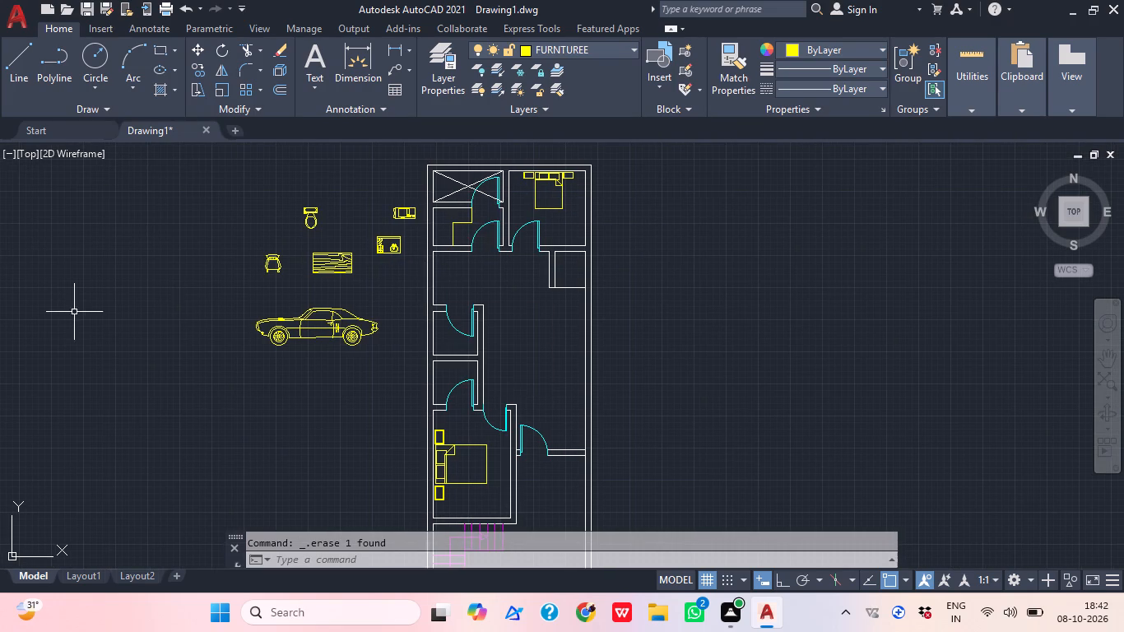
Rotate the rectangular woodgrain table 90° clockwise with Ortho on, so its long side runs vertically.
scroll(472, 281, "up", 1)
scroll(467, 279, "down", 1)
scroll(359, 241, "up", 1)
scroll(359, 241, "down", 1)
scroll(359, 241, "up", 1)
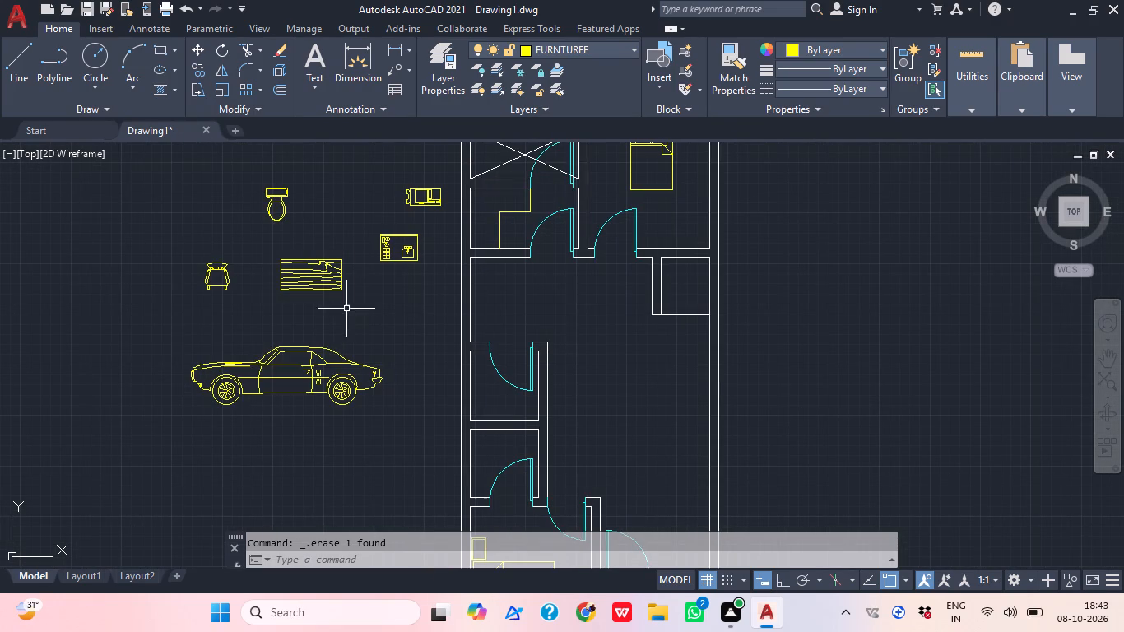
left_click(346, 309)
left_click(262, 247)
type("RO")
key("space")
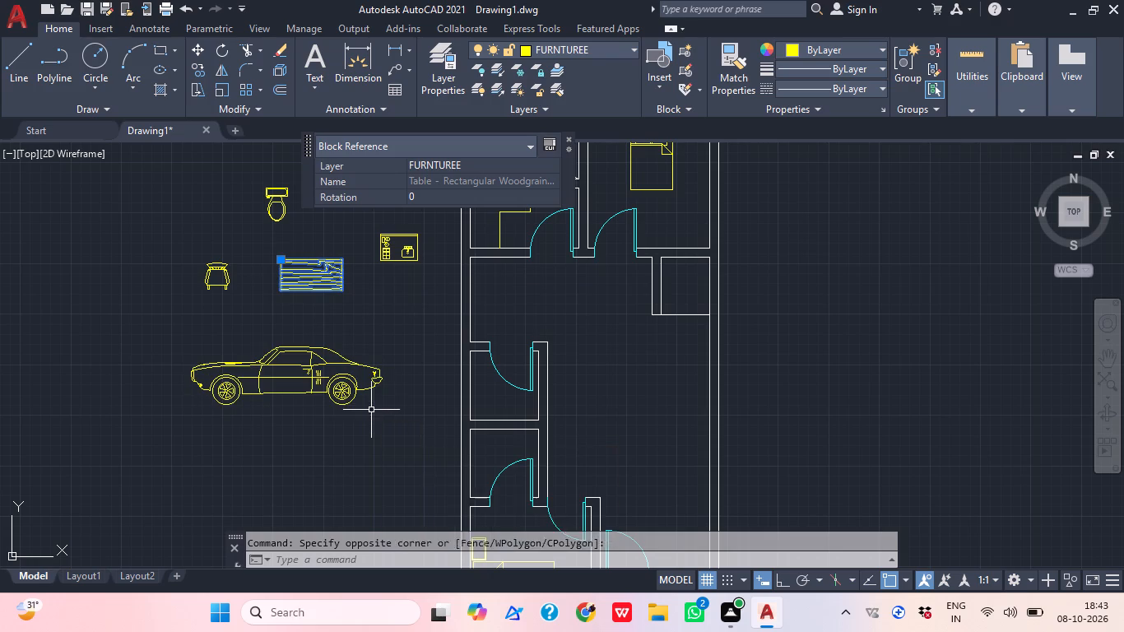
left_click(289, 268)
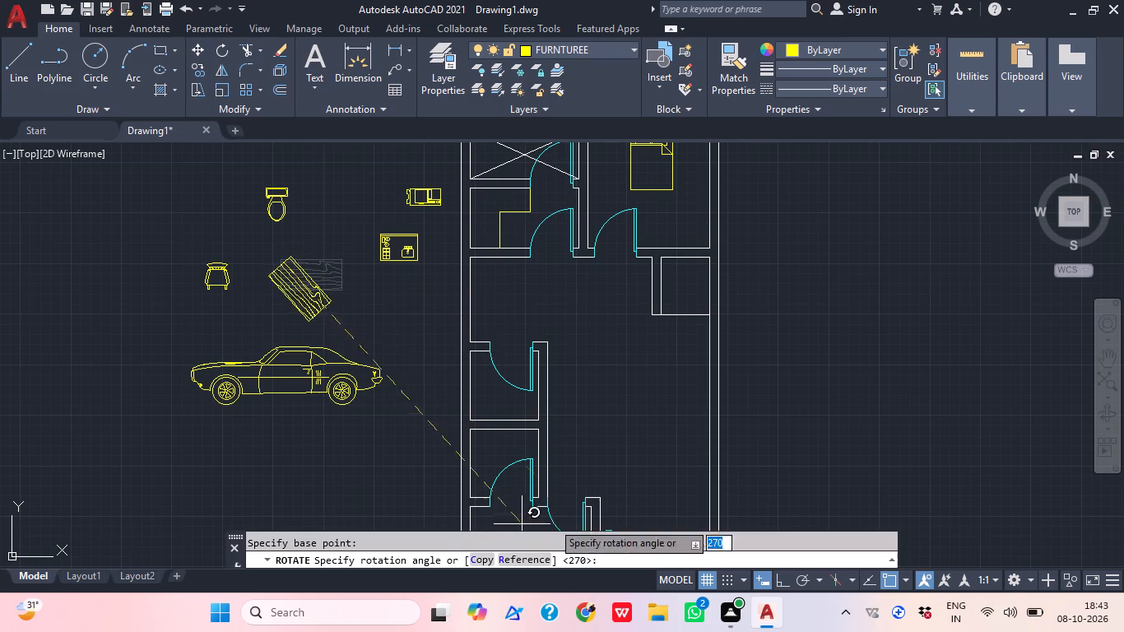
left_click(783, 587)
left_click(282, 425)
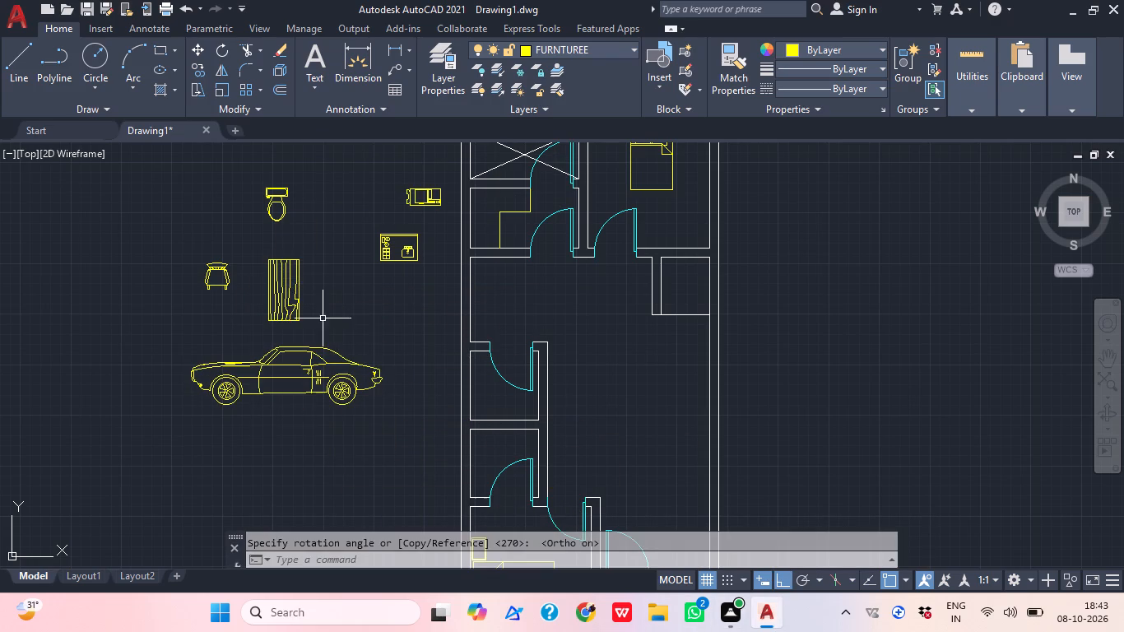
Move the rotated table, with Ortho off, into the open area beside the left wall, above the upper small room's door.
left_click(310, 304)
left_click(285, 296)
type("M")
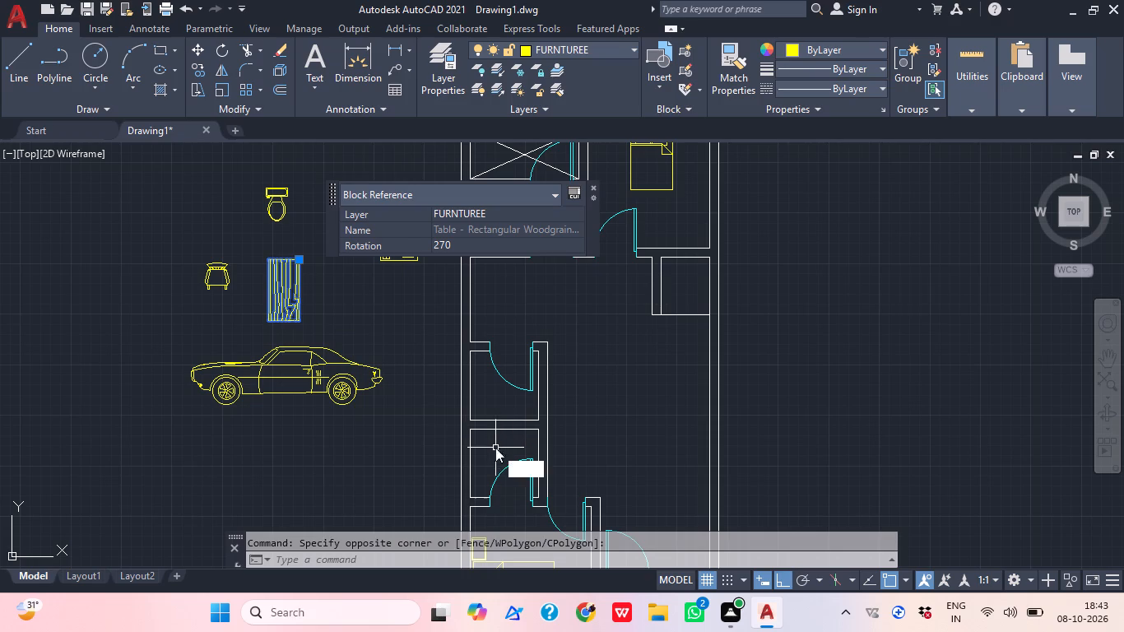
key("space")
left_click(282, 282)
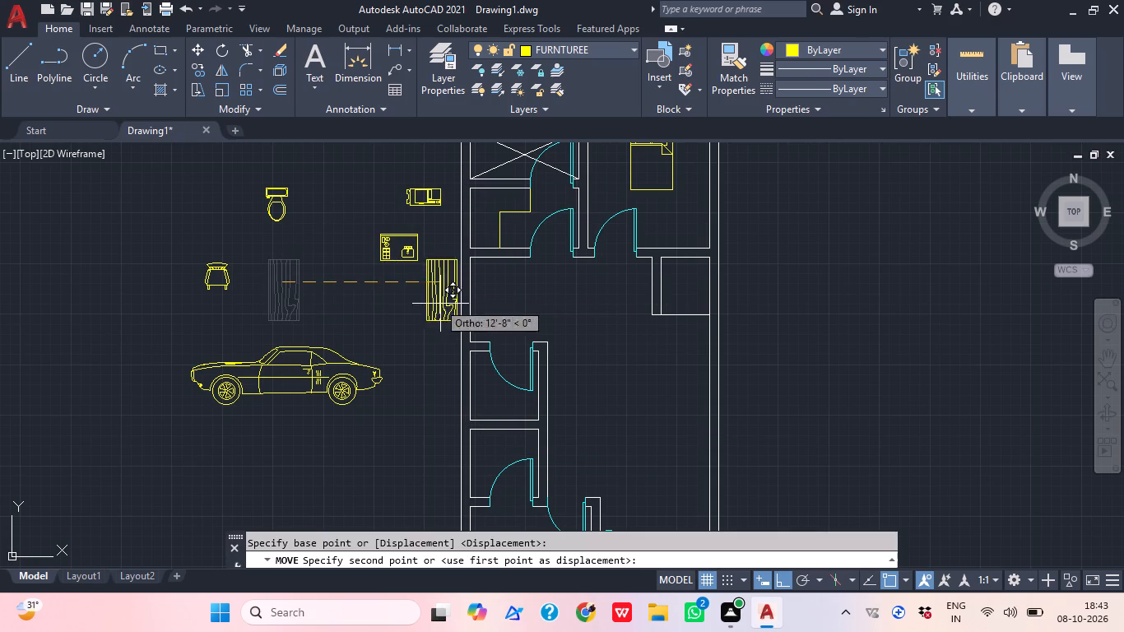
scroll(512, 307, "up", 2)
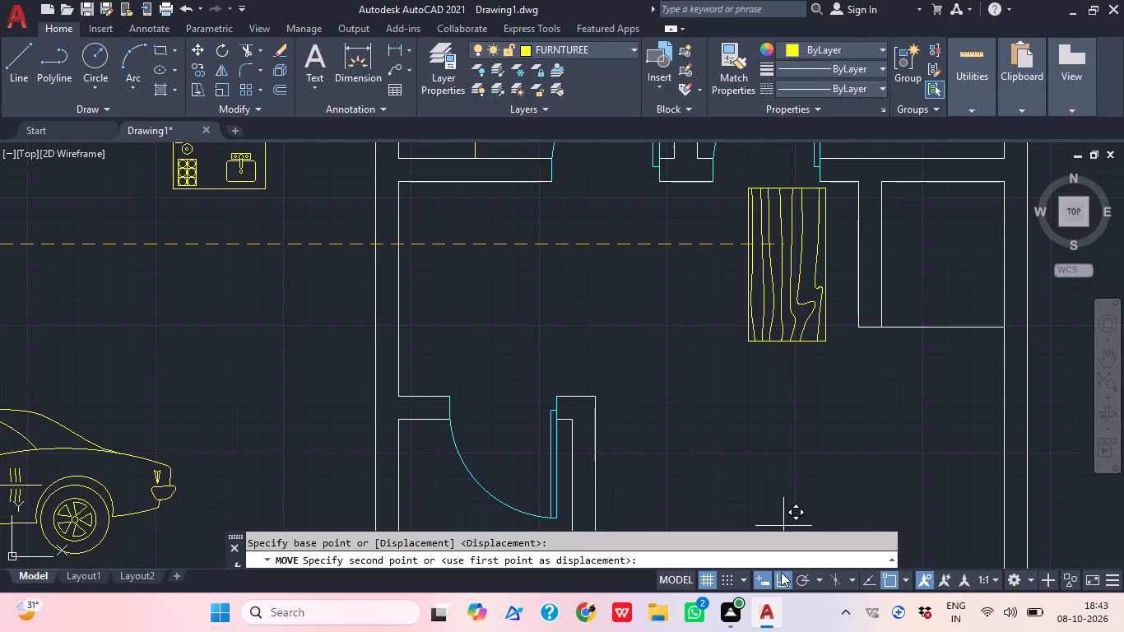
left_click(781, 572)
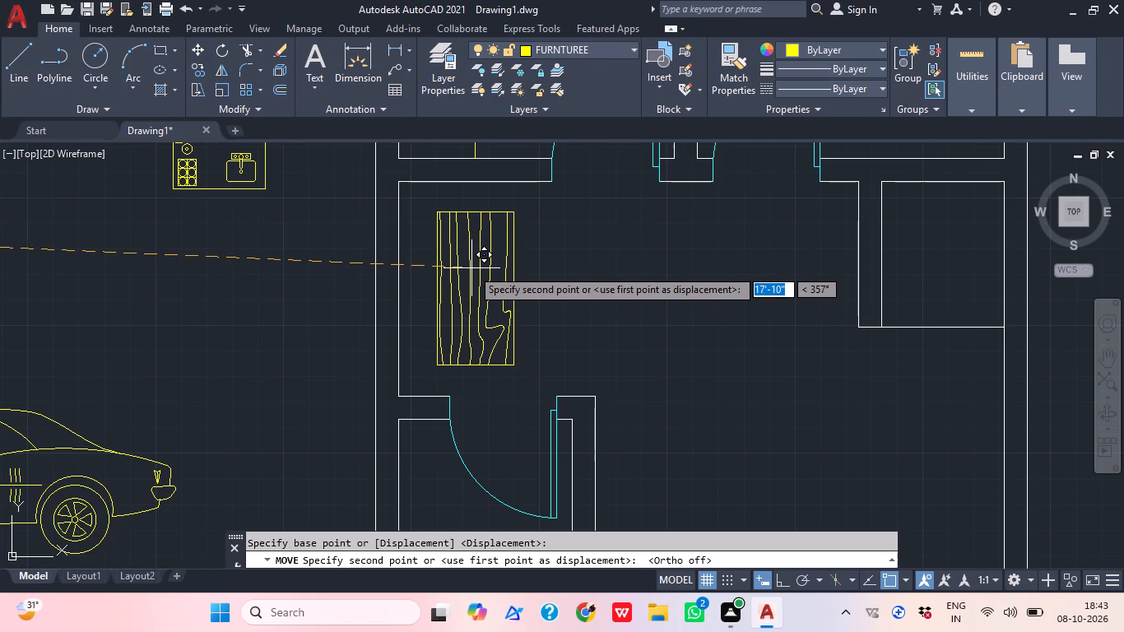
left_click(471, 268)
middle_click_drag(574, 263, 568, 300)
key("Escape")
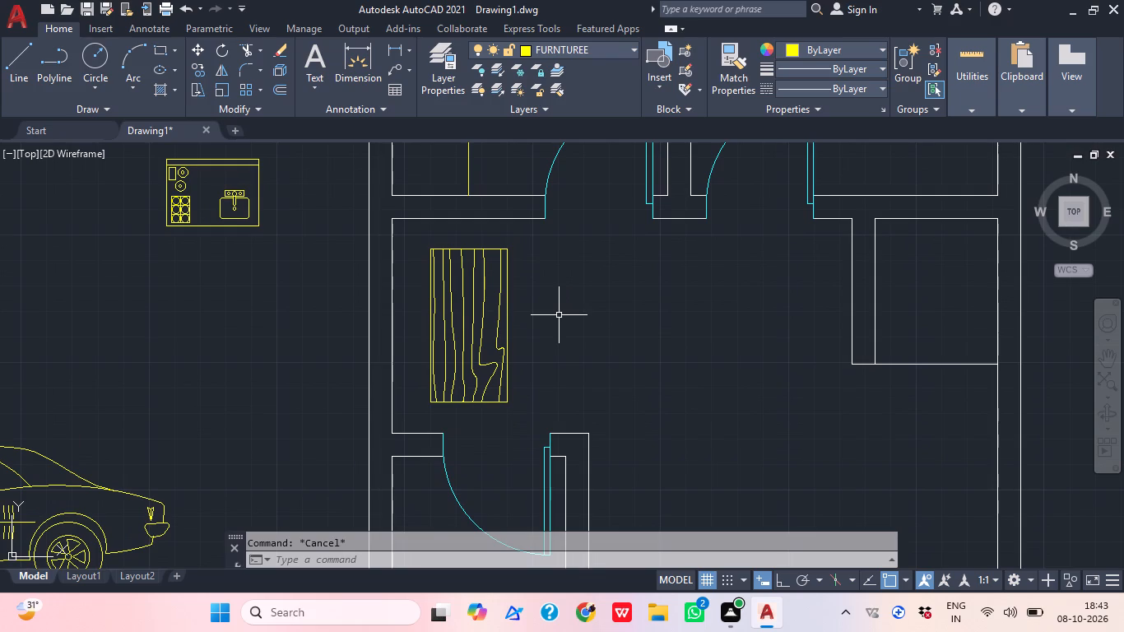
Draw a short horizontal line just above the table's top edge, with Ortho on, as the chair's front edge.
type("L")
key("space")
scroll(460, 241, "up", 1)
middle_click_drag(456, 238, 439, 296)
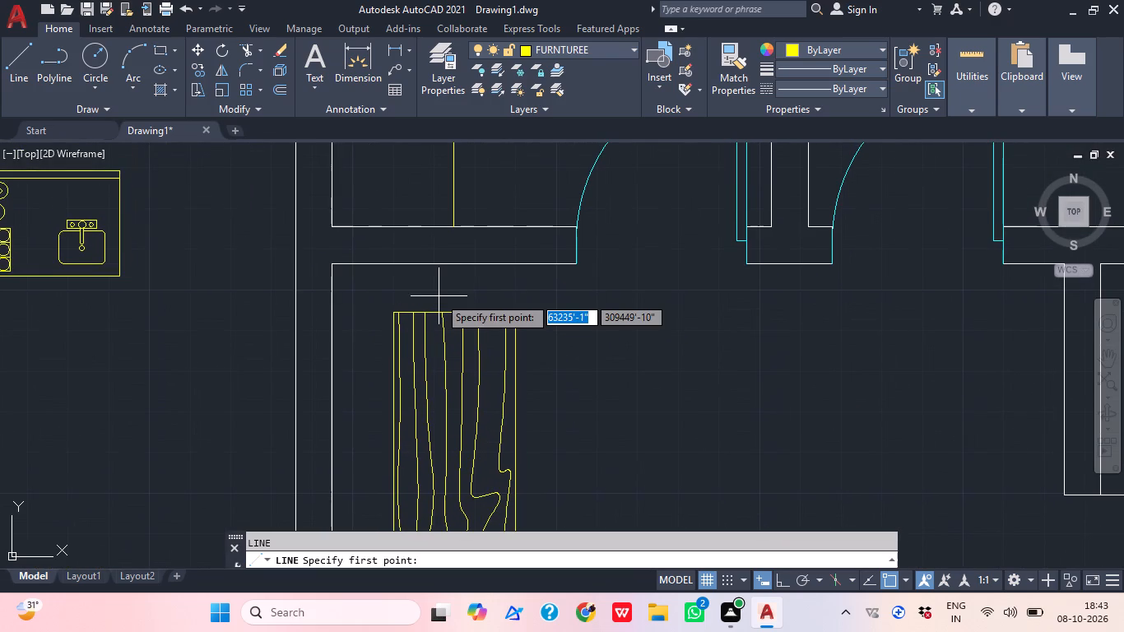
scroll(439, 296, "up", 2)
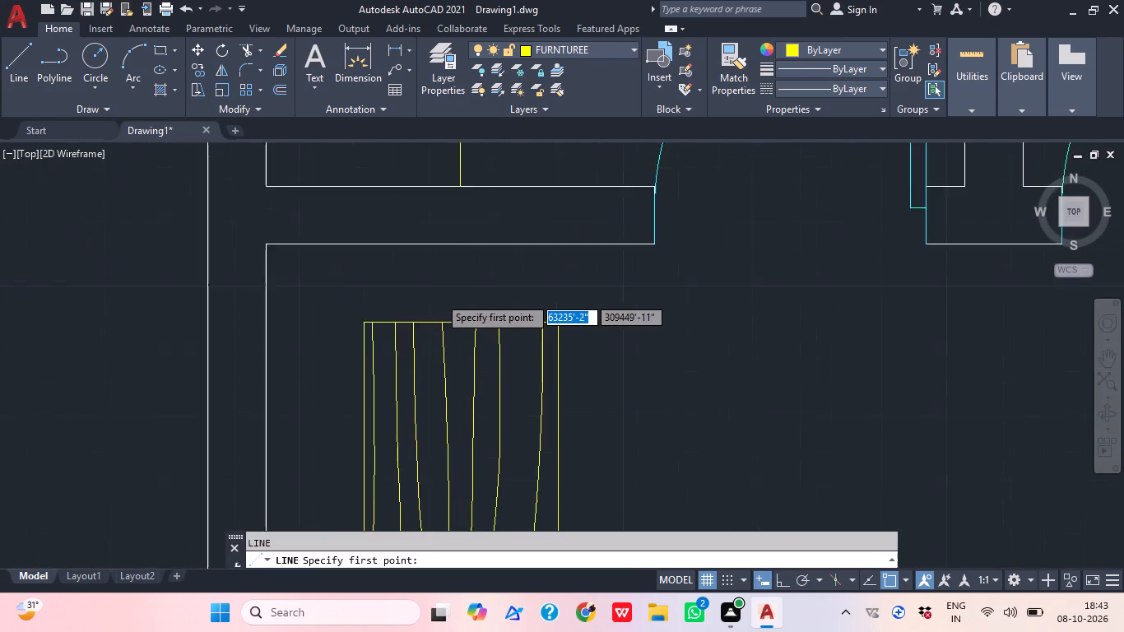
left_click(415, 318)
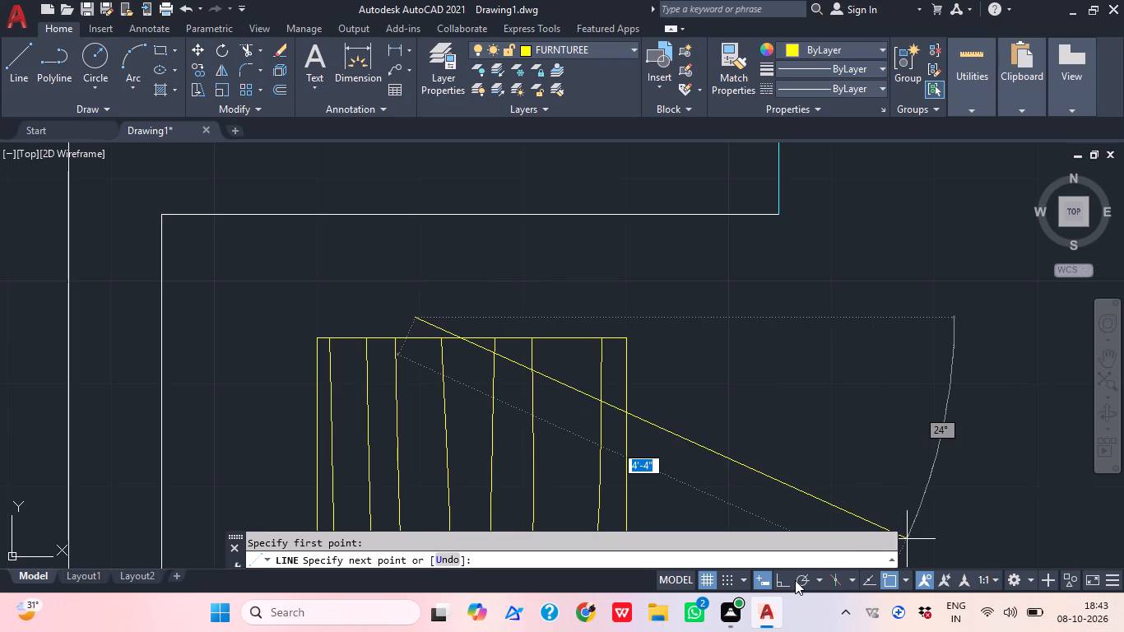
left_click(774, 574)
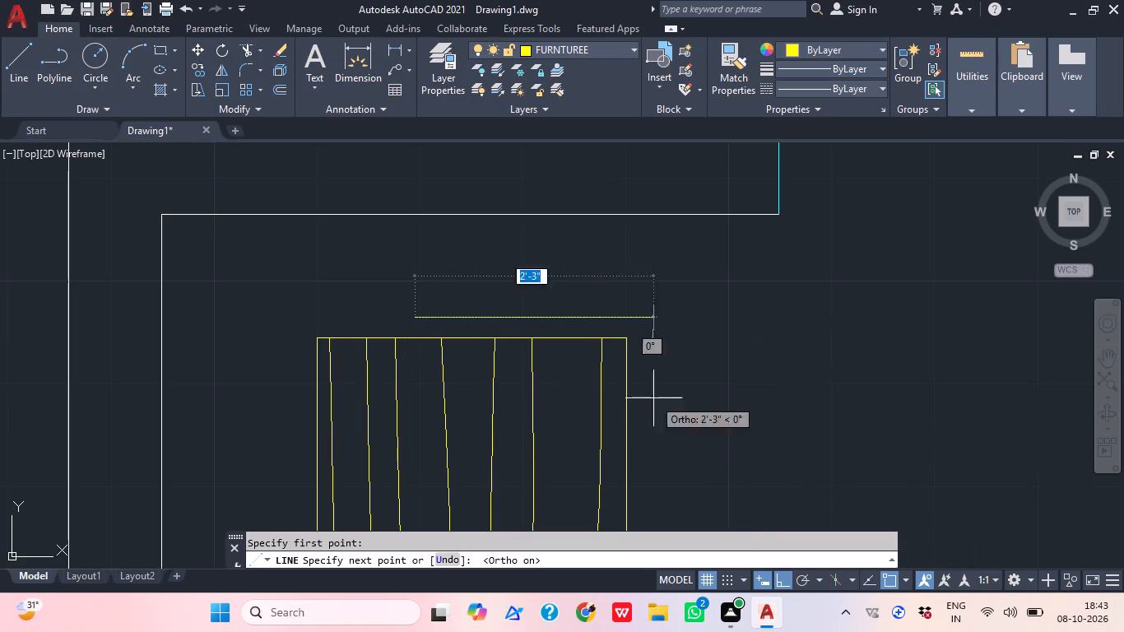
left_click(523, 295)
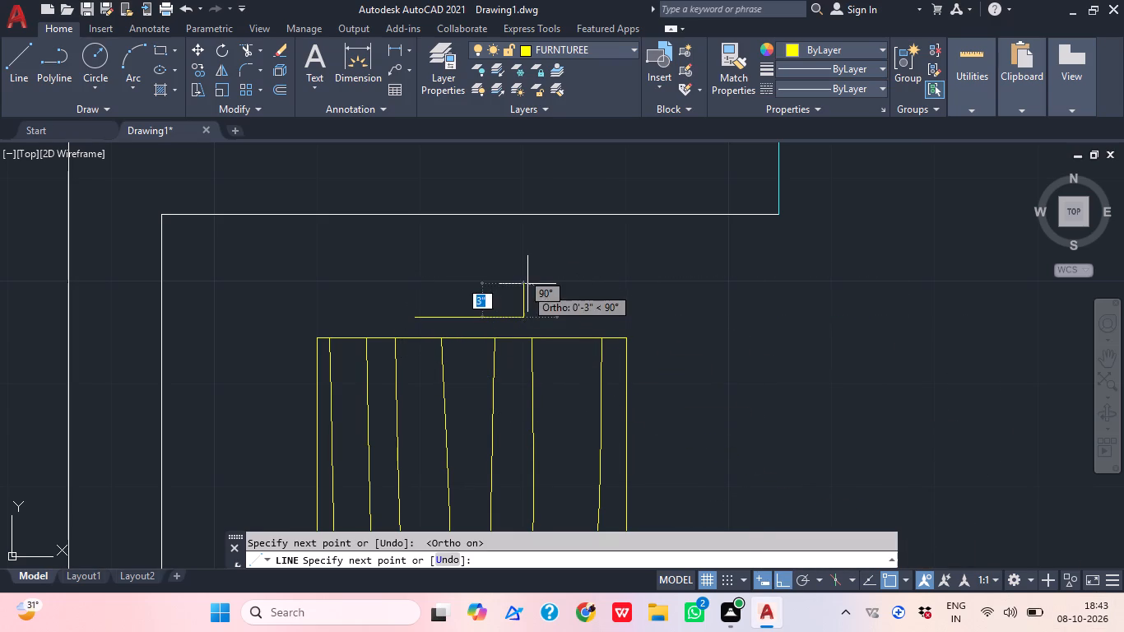
middle_click(526, 282)
key("Escape")
Draw a shorter horizontal line about 6" long between the first line and the wall above the table.
type("L")
key("space")
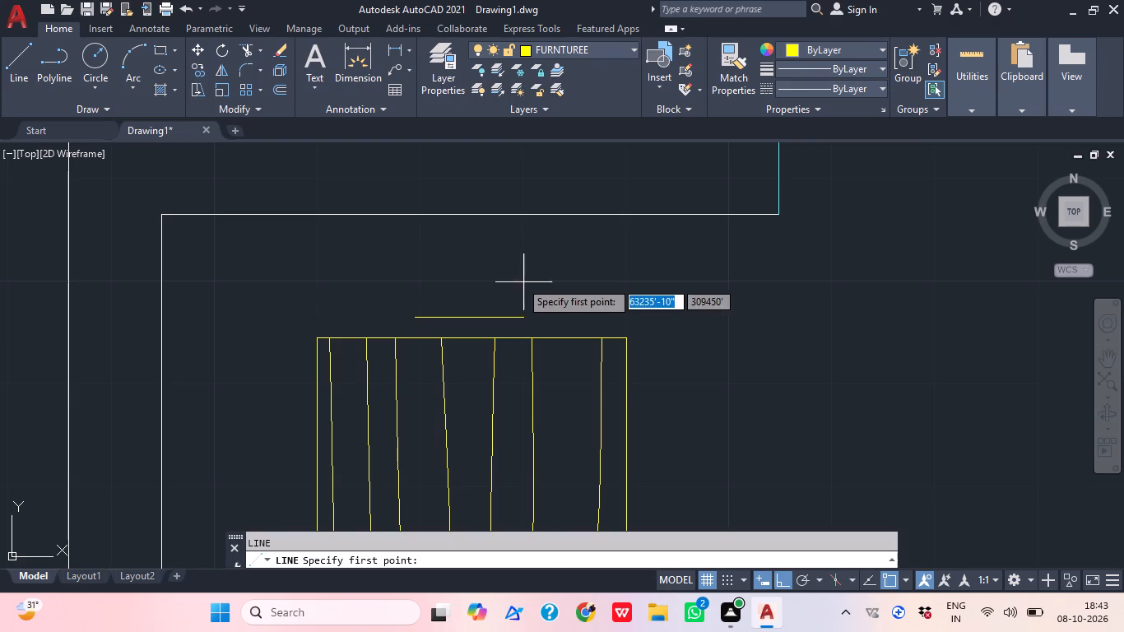
left_click(443, 240)
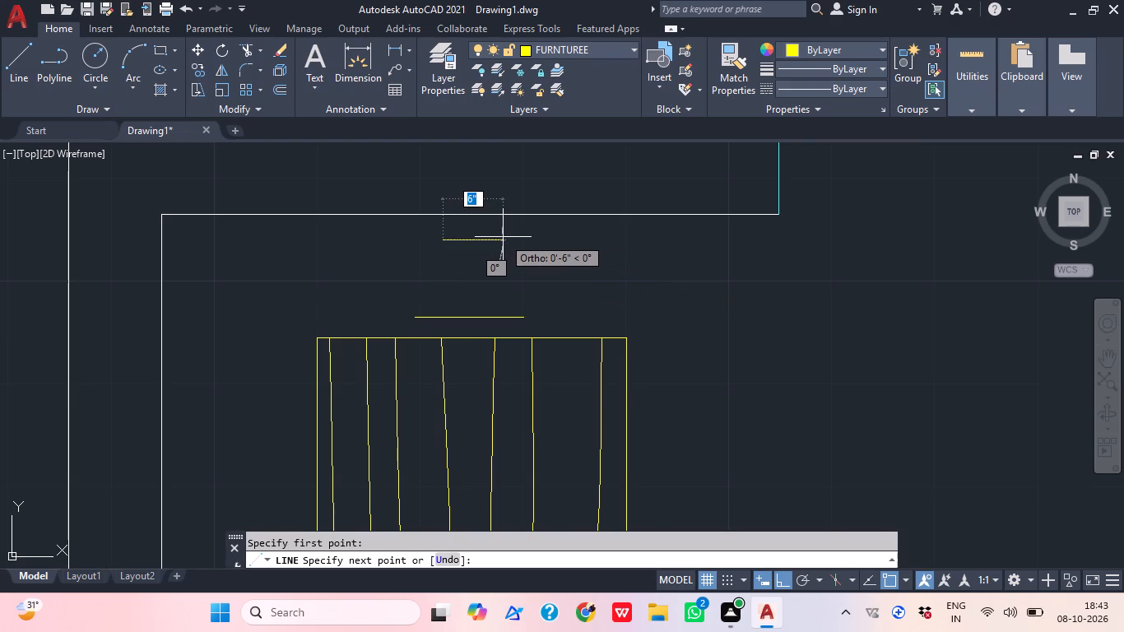
left_click(501, 237)
key("Escape")
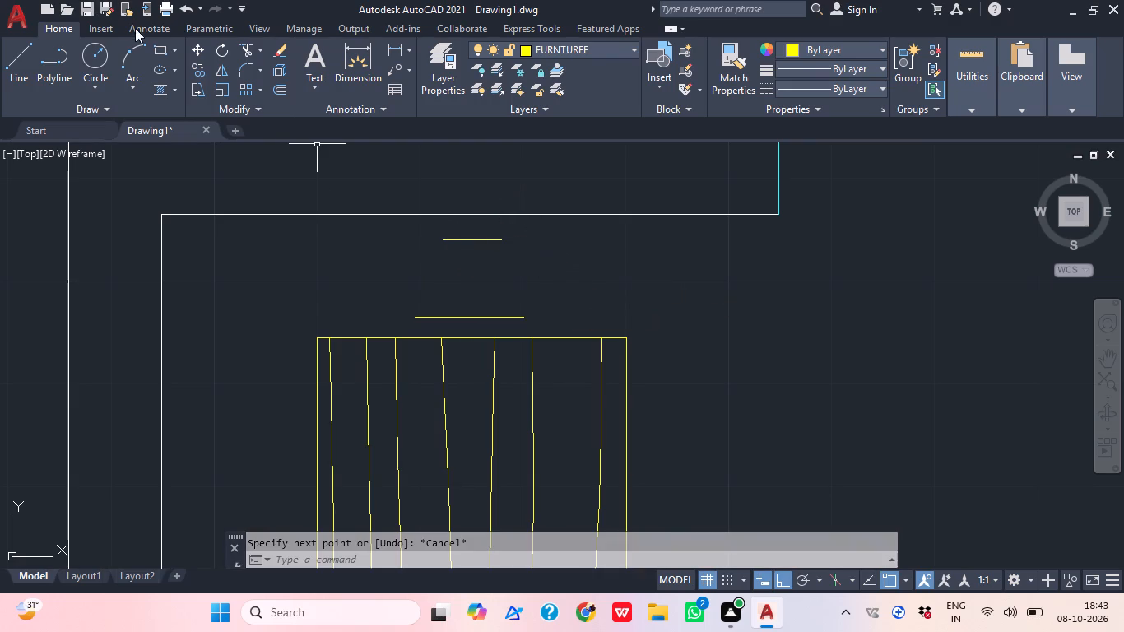
Draw a three-point arc from the upper line's left end through the lower line's left end, ending farther left level with it.
left_click(138, 52)
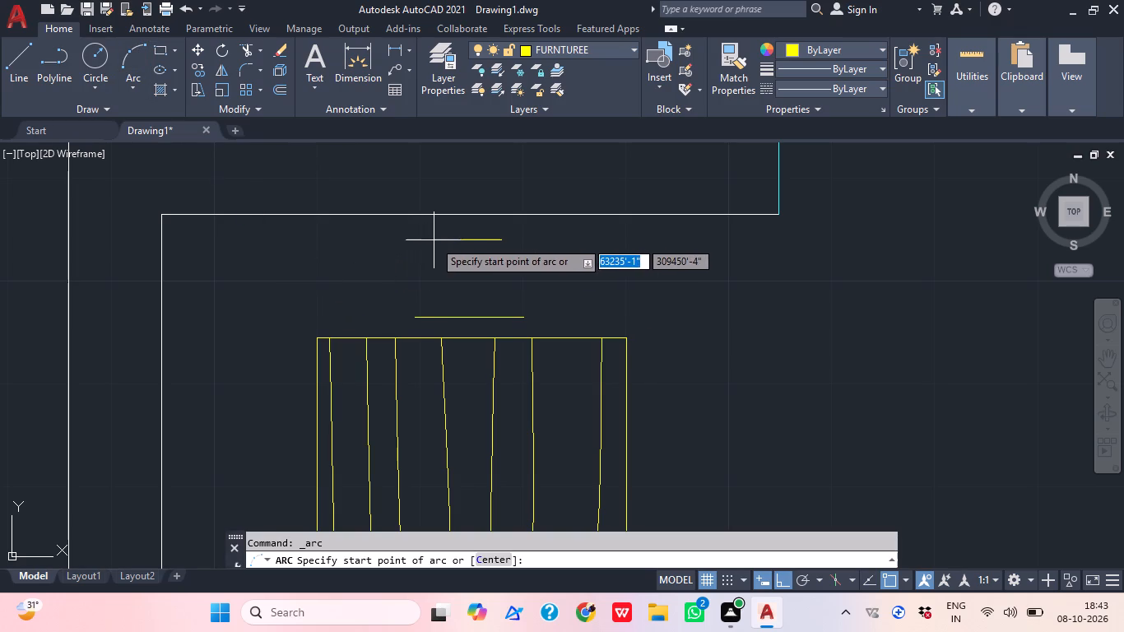
left_click(436, 240)
left_click(411, 316)
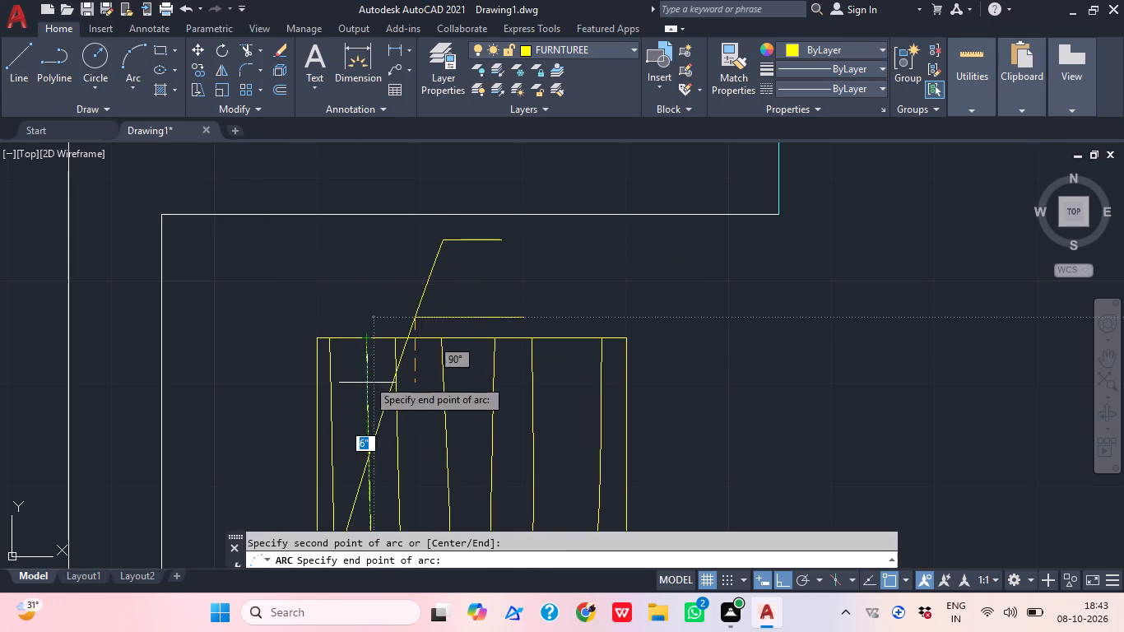
scroll(399, 325, "up", 1)
middle_click_drag(388, 328, 286, 365)
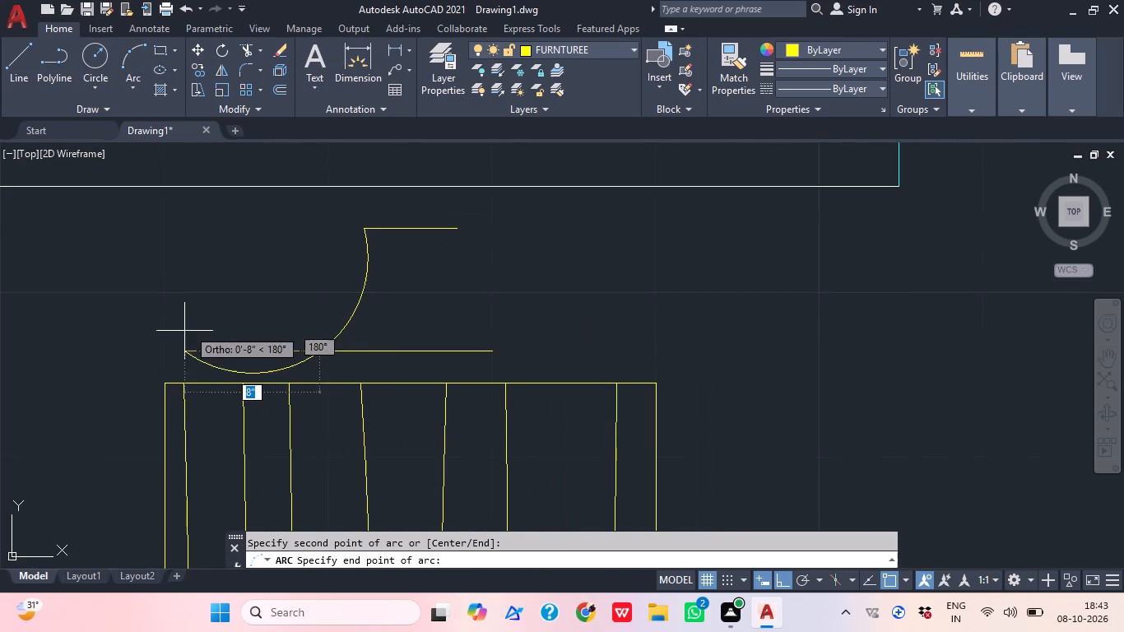
left_click(73, 317)
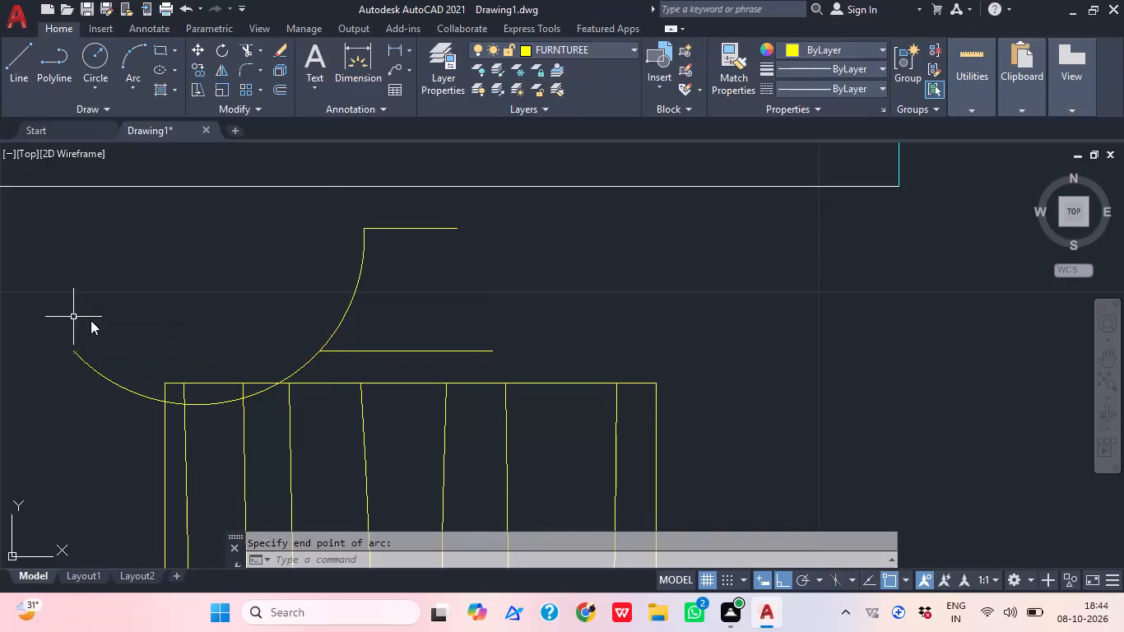
Draw a matching three-point arc from the upper line's right end through the lower line's right end, ending farther right.
key("a")
key("space")
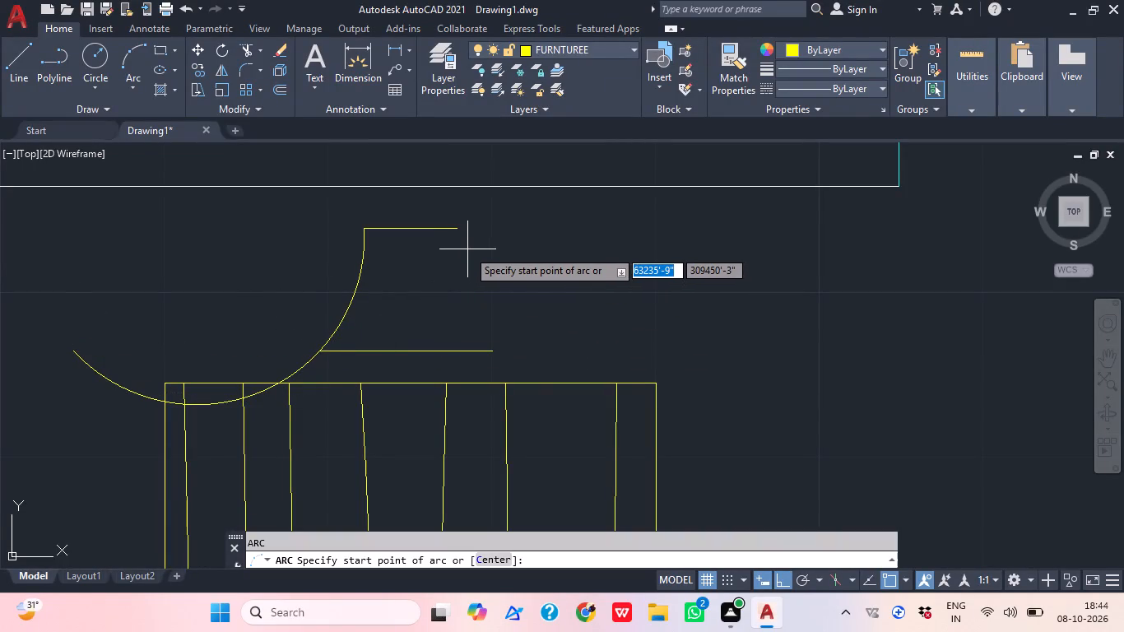
scroll(498, 211, "up", 2)
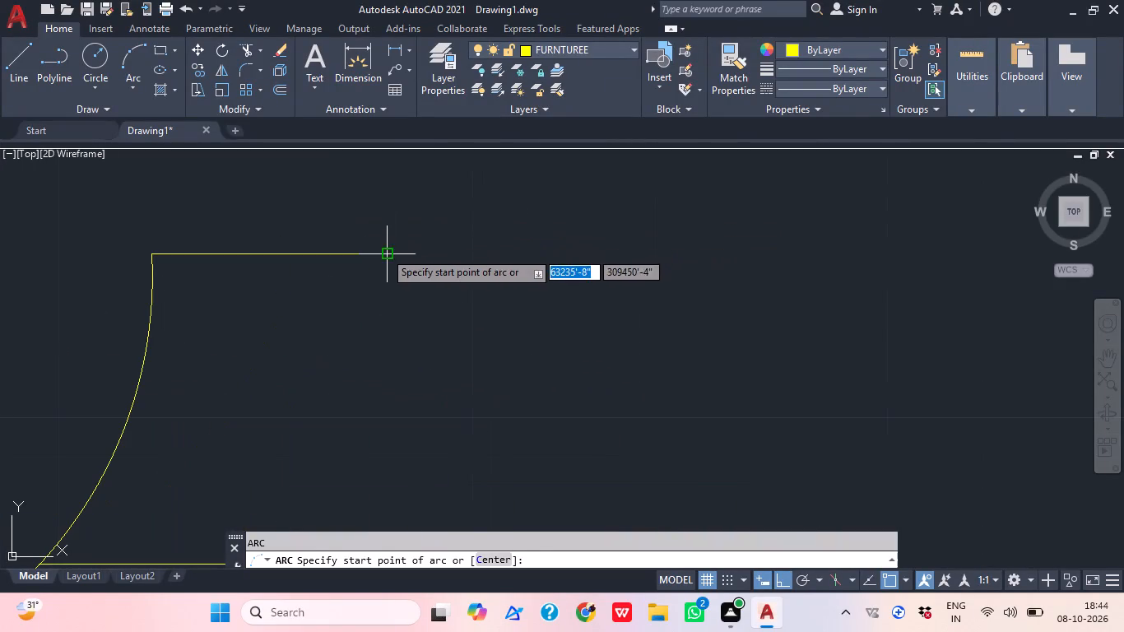
left_click(382, 249)
scroll(388, 239, "down", 2)
left_click(429, 362)
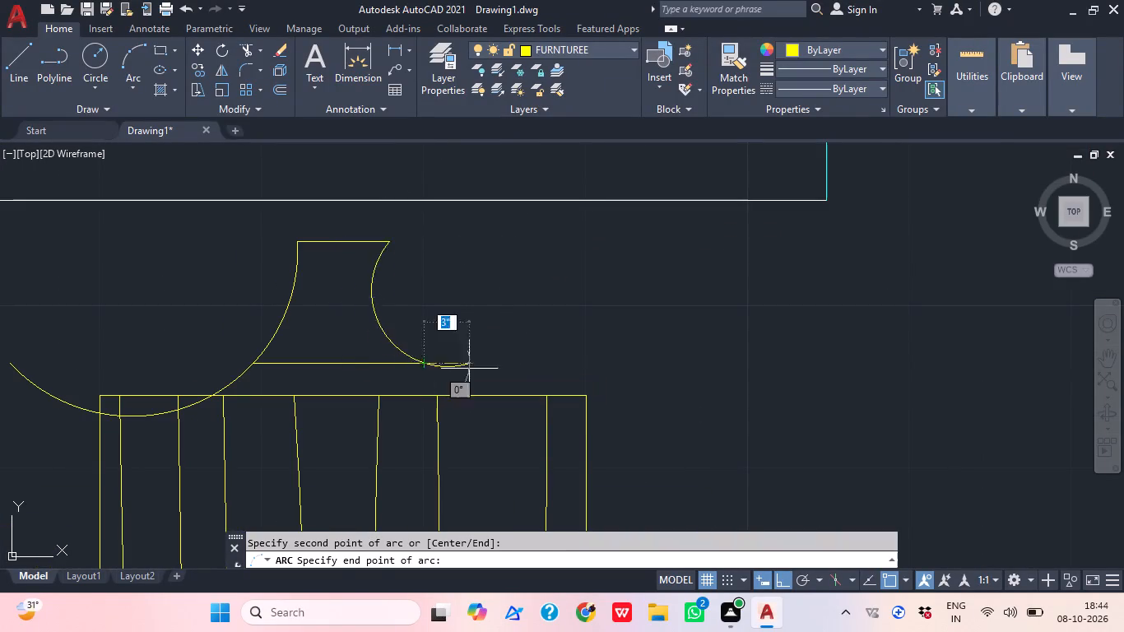
left_click(667, 515)
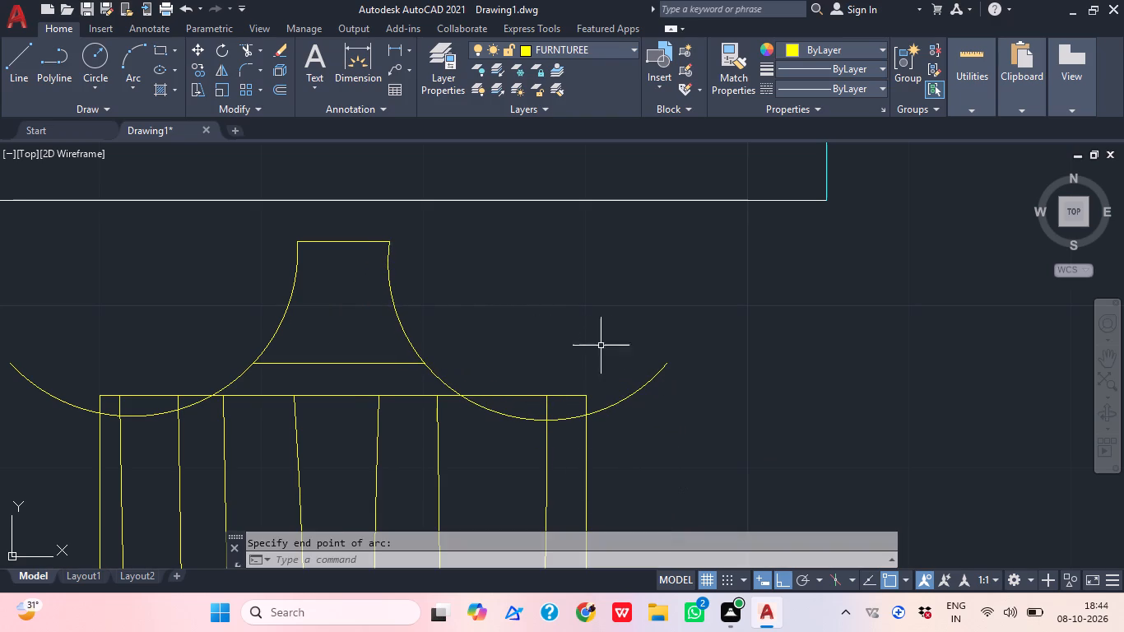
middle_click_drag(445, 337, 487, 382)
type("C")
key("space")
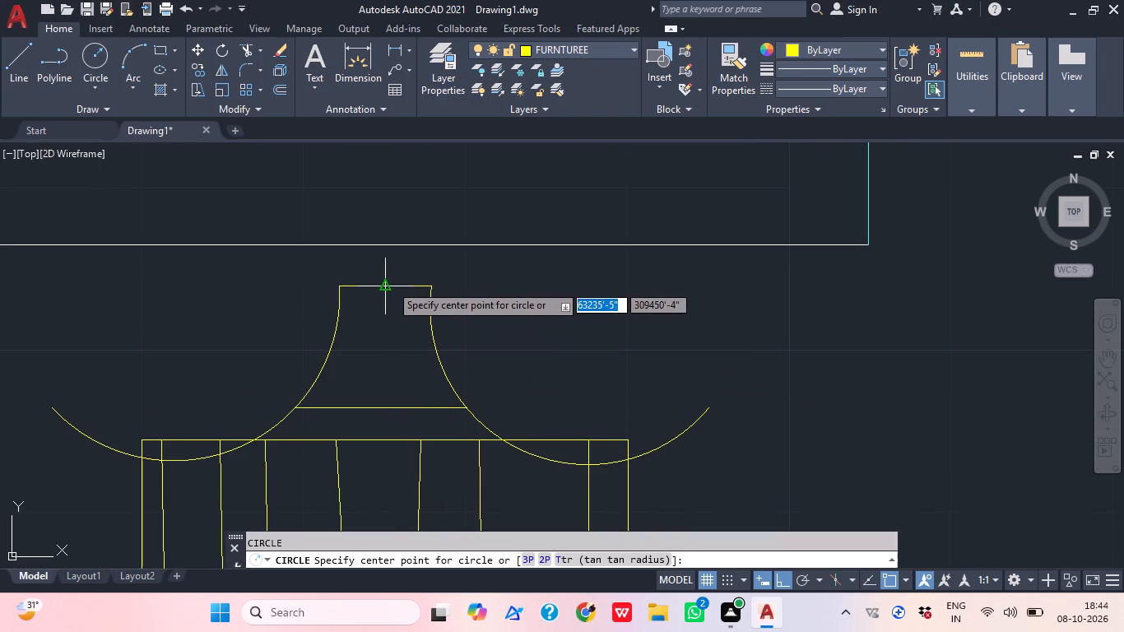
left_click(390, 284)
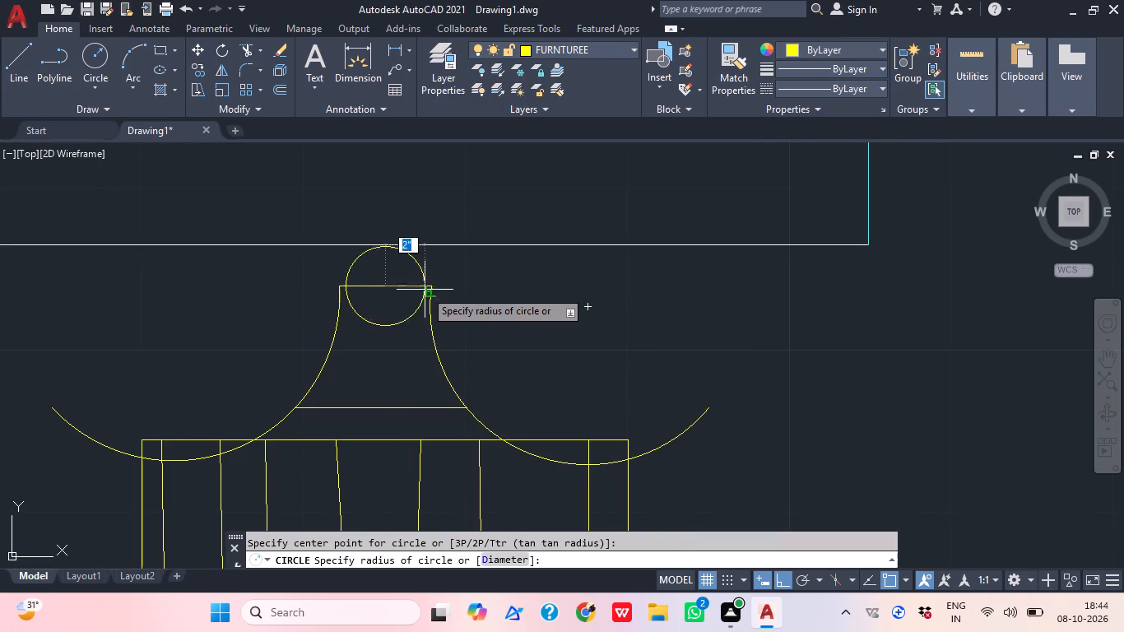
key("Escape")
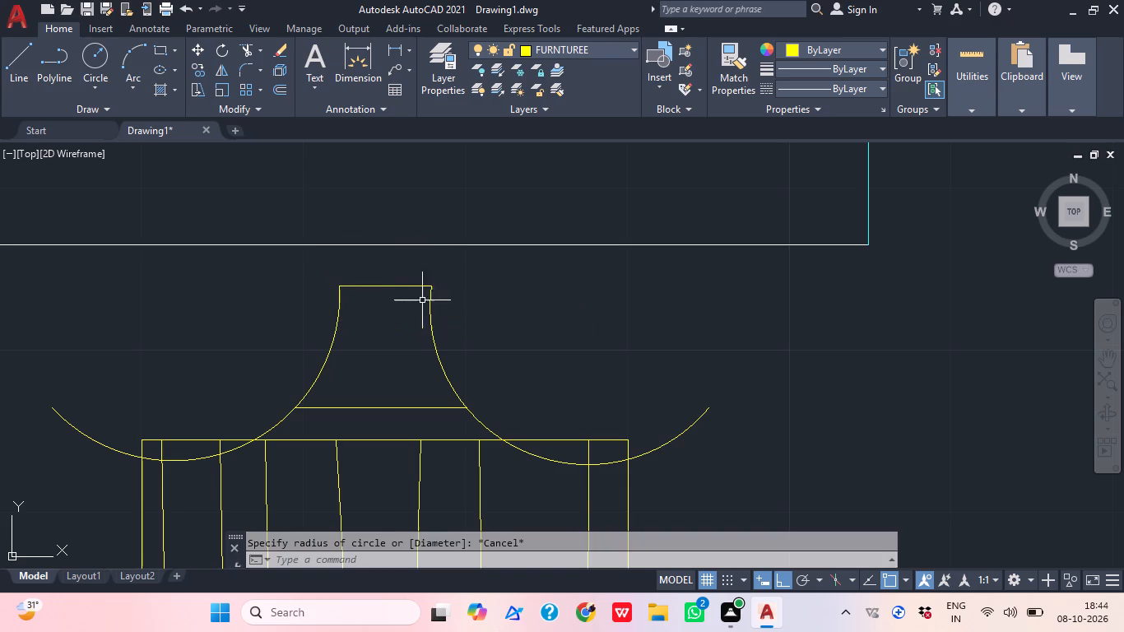
Draw a three-point arc of about 7" radius from the chair's top line's left end through its right end, ending below the table's top edge.
left_click(130, 55)
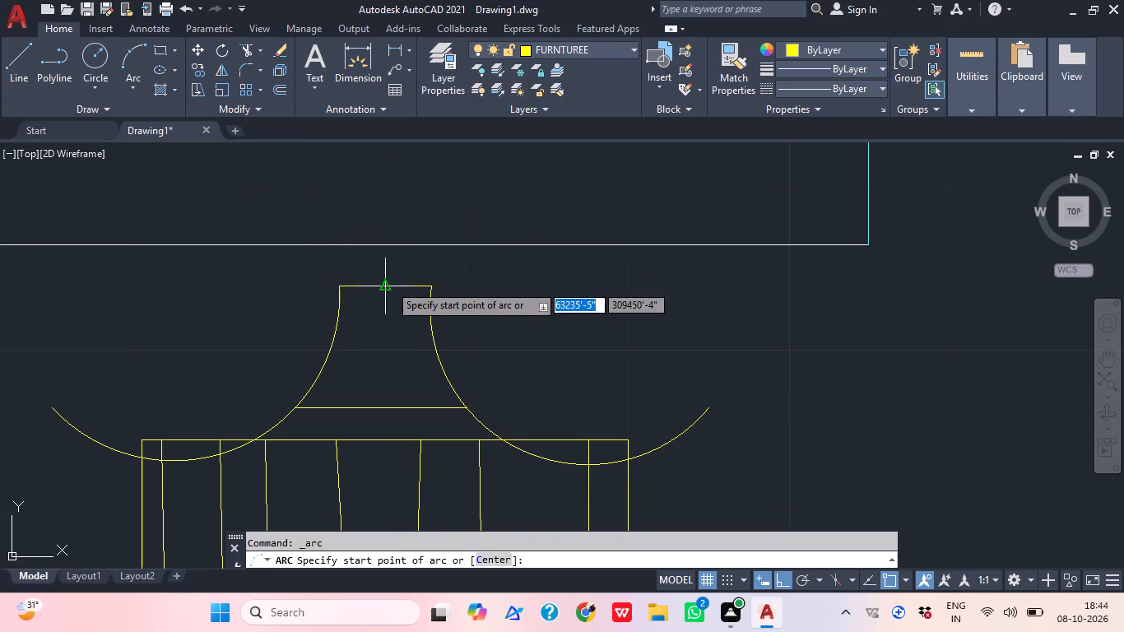
left_click(336, 284)
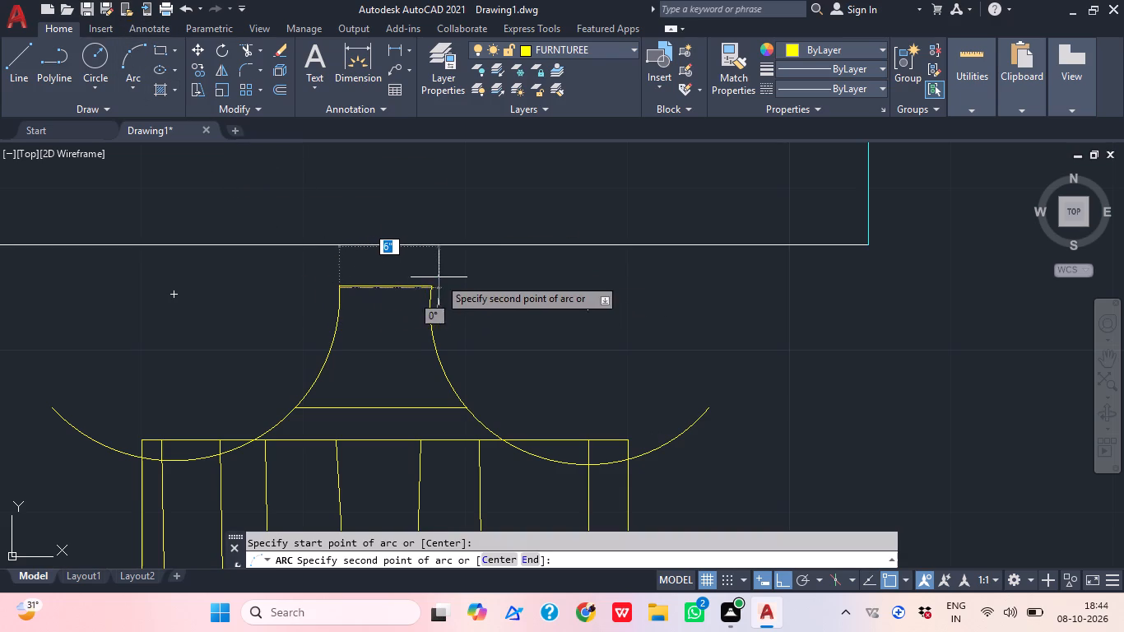
left_click(437, 282)
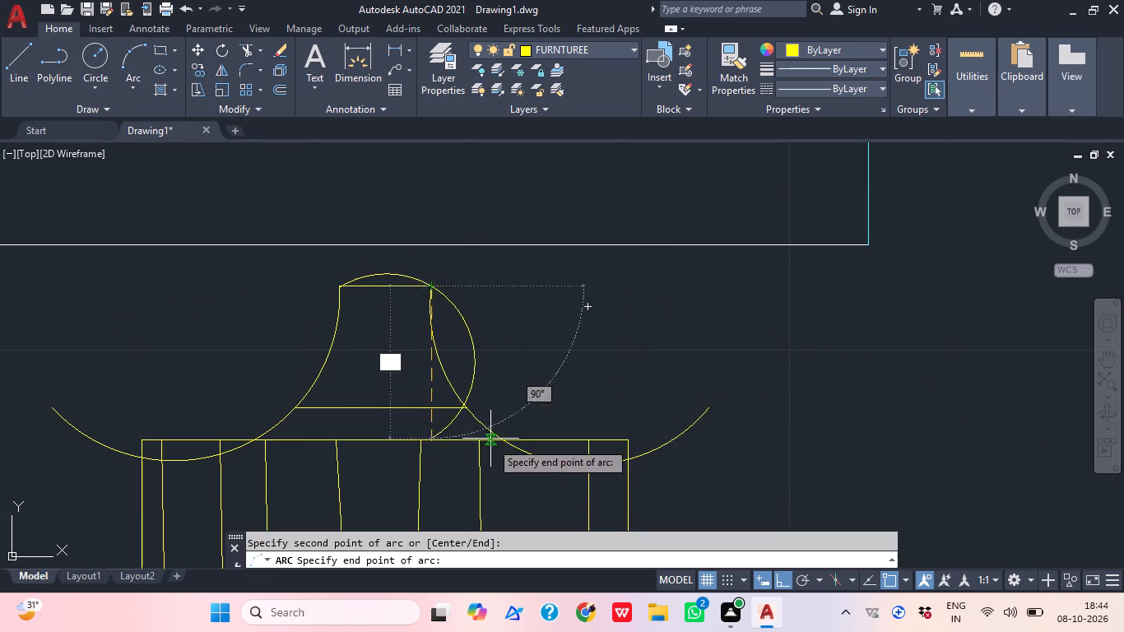
left_click(448, 485)
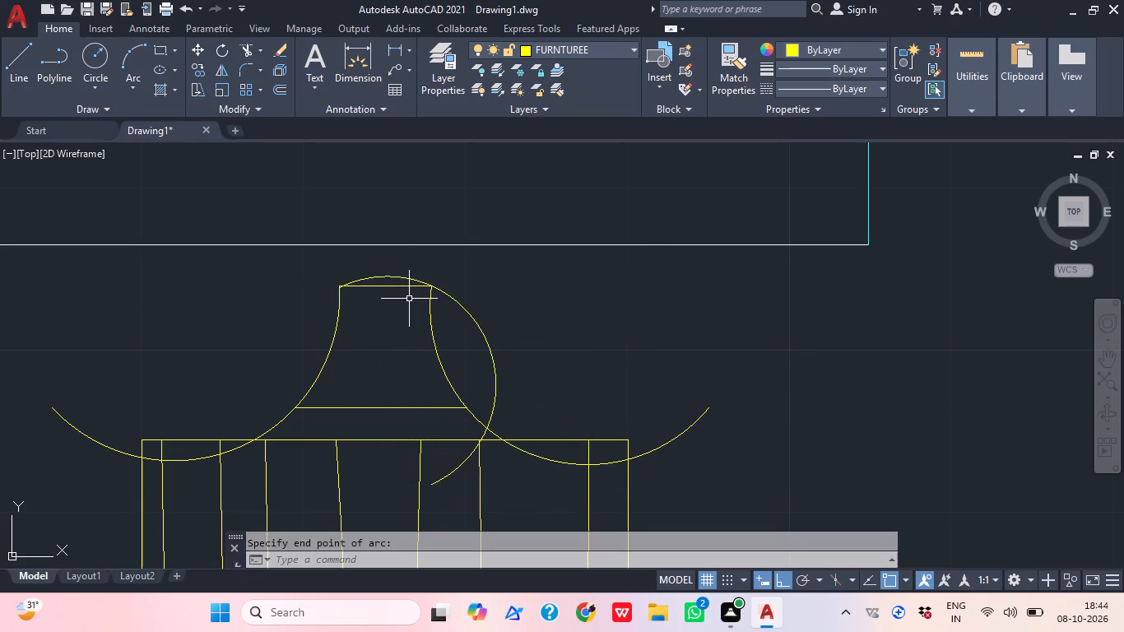
Trim the new arc beyond the top line's right end and delete its leftover piece over the table.
type("TR")
key("space")
left_click(471, 325)
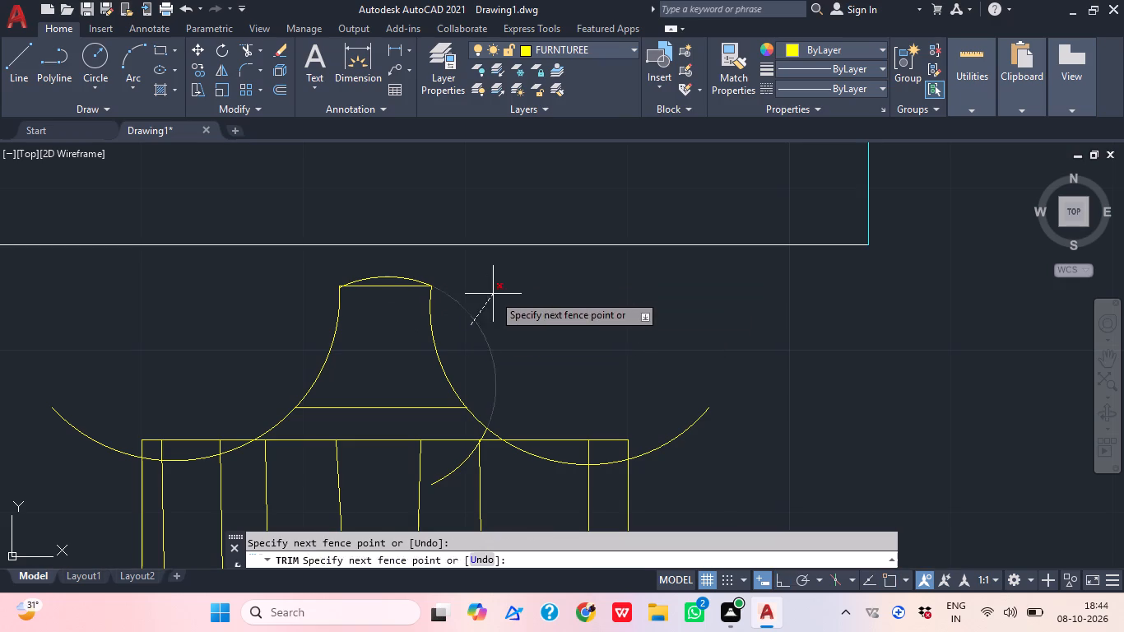
left_click(493, 294)
key("grave")
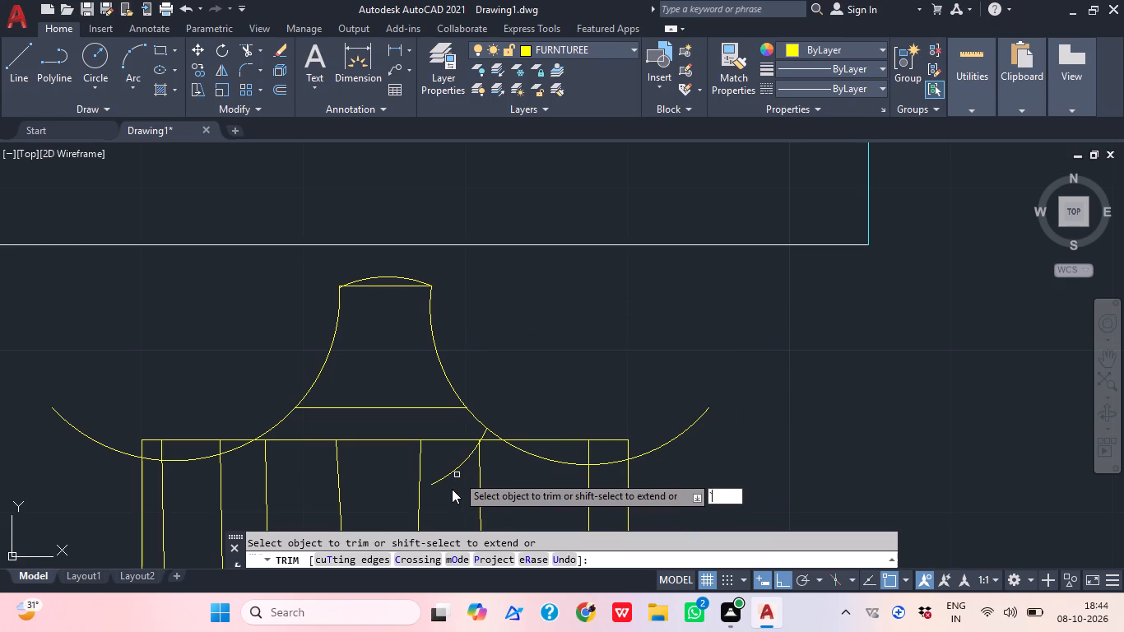
key("Escape")
left_click(452, 495)
left_click(441, 467)
key("Delete")
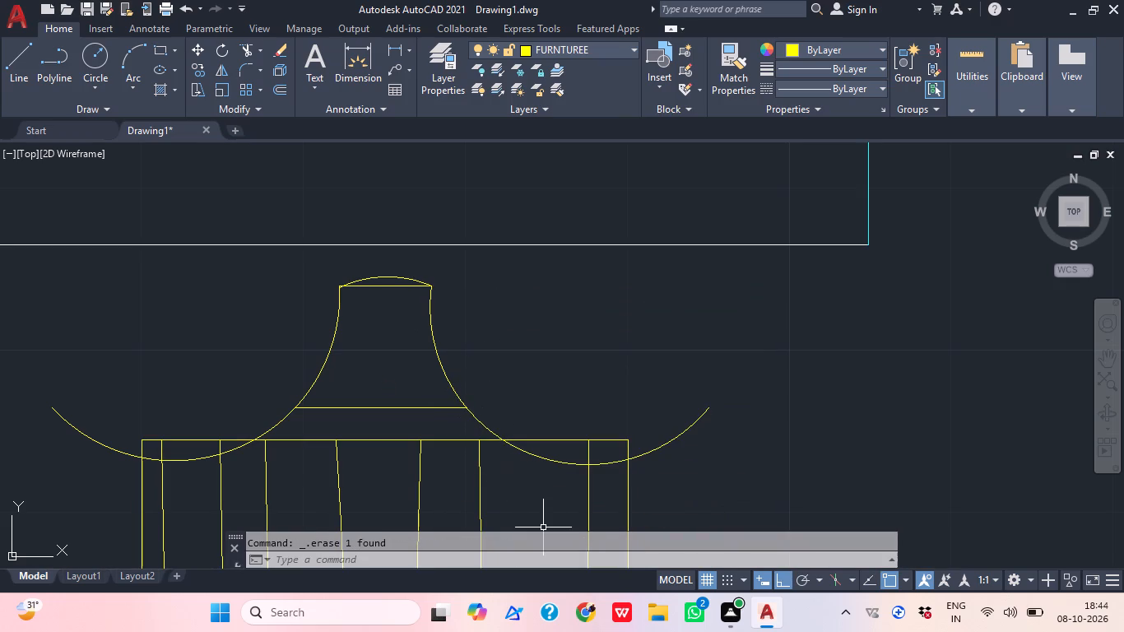
Trim the chair's right side arc at the table's top edge and delete the remaining outer piece.
type("TRR")
key("Escape")
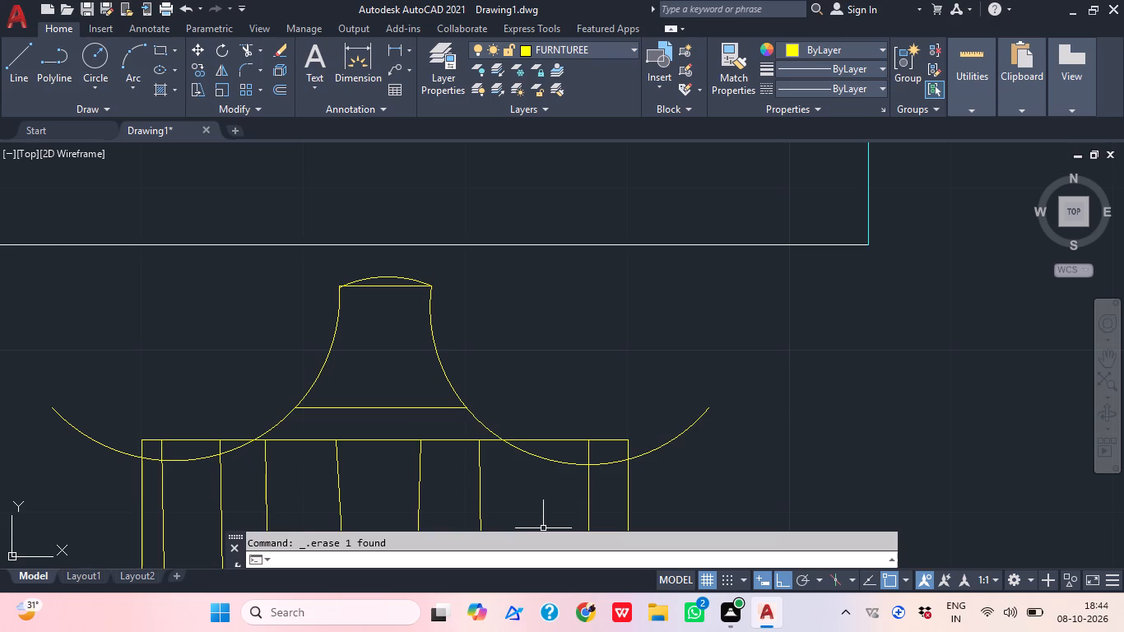
type("TR")
key("space")
scroll(597, 518, "up", 2)
left_click(504, 375)
left_click(431, 414)
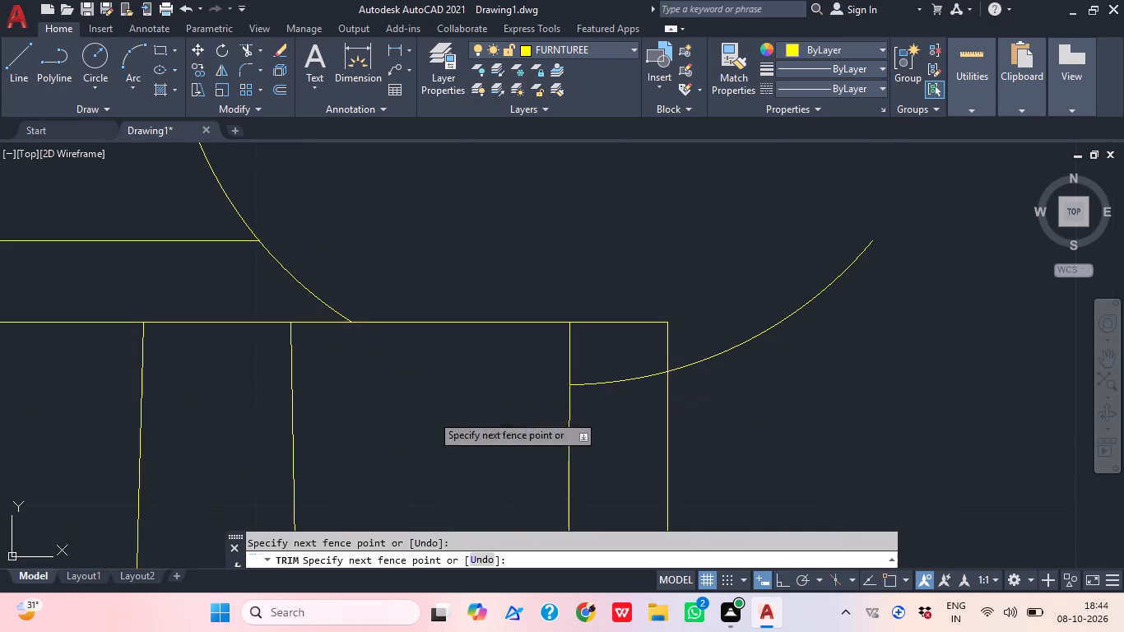
key("Escape")
scroll(750, 392, "down", 2)
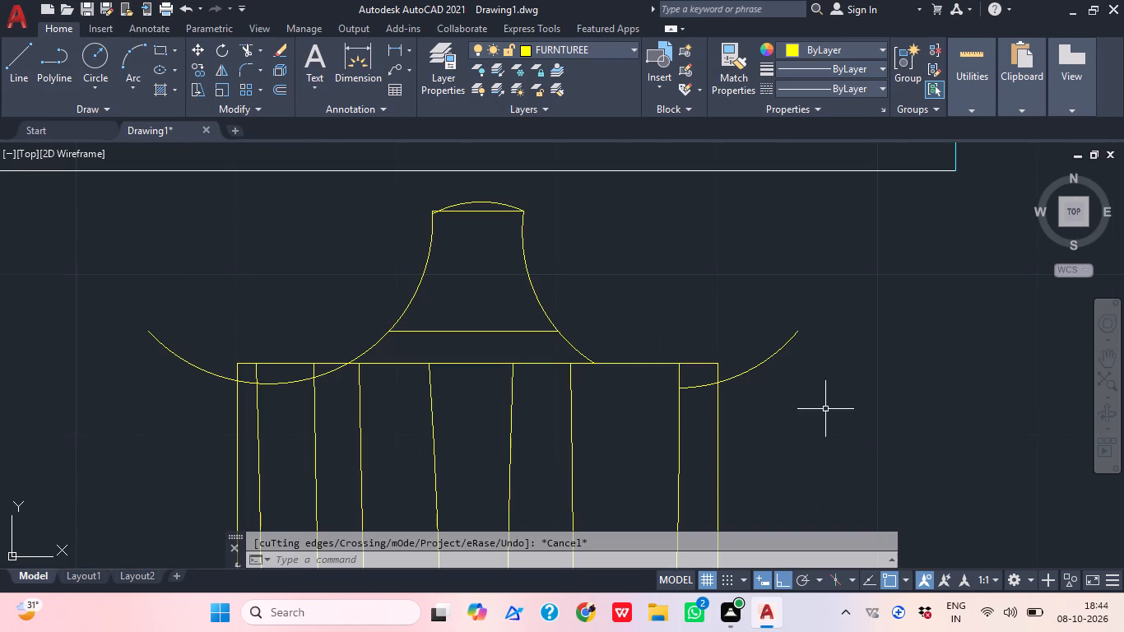
left_click(825, 409)
left_click(766, 340)
key("Delete")
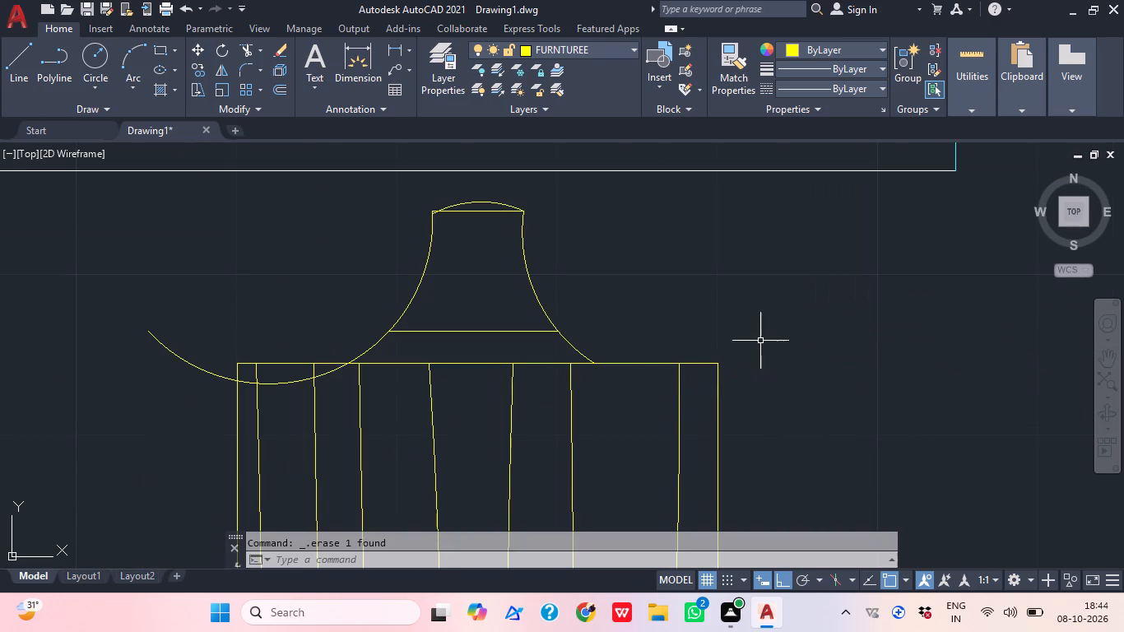
Trim the chair's left side arc at the table's top edge and delete the remaining outer piece.
key("t")
type("R")
key("space")
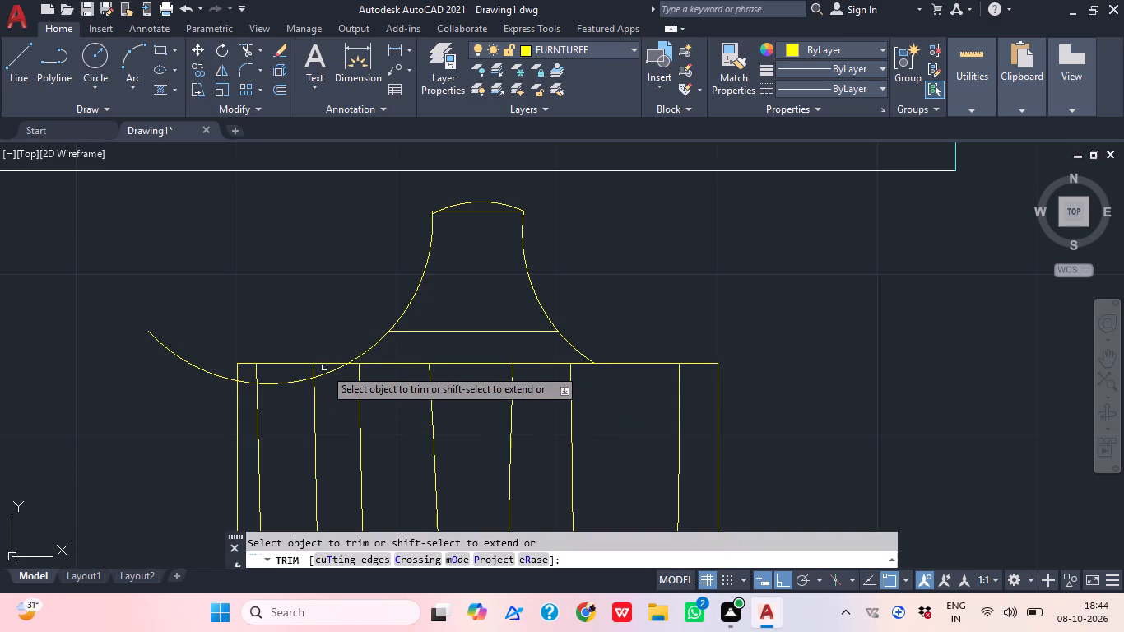
left_click(327, 375)
key("Escape")
left_click(230, 360)
left_click(132, 421)
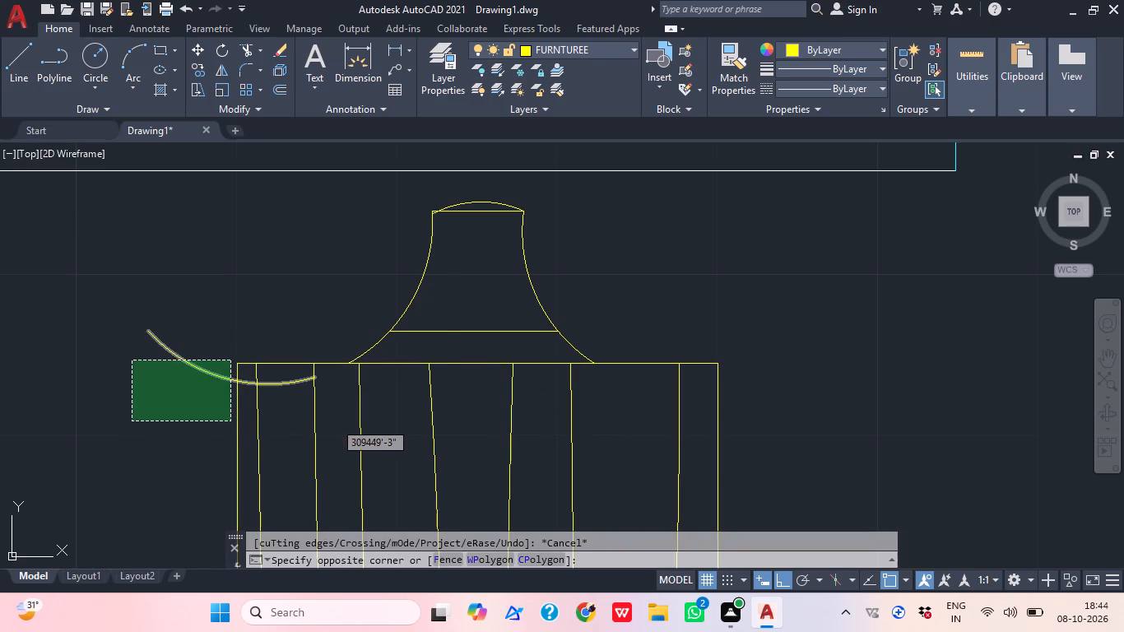
key("Delete")
Trim the short end of the backrest arc that falls below the top line at its left corner.
scroll(429, 261, "up", 1)
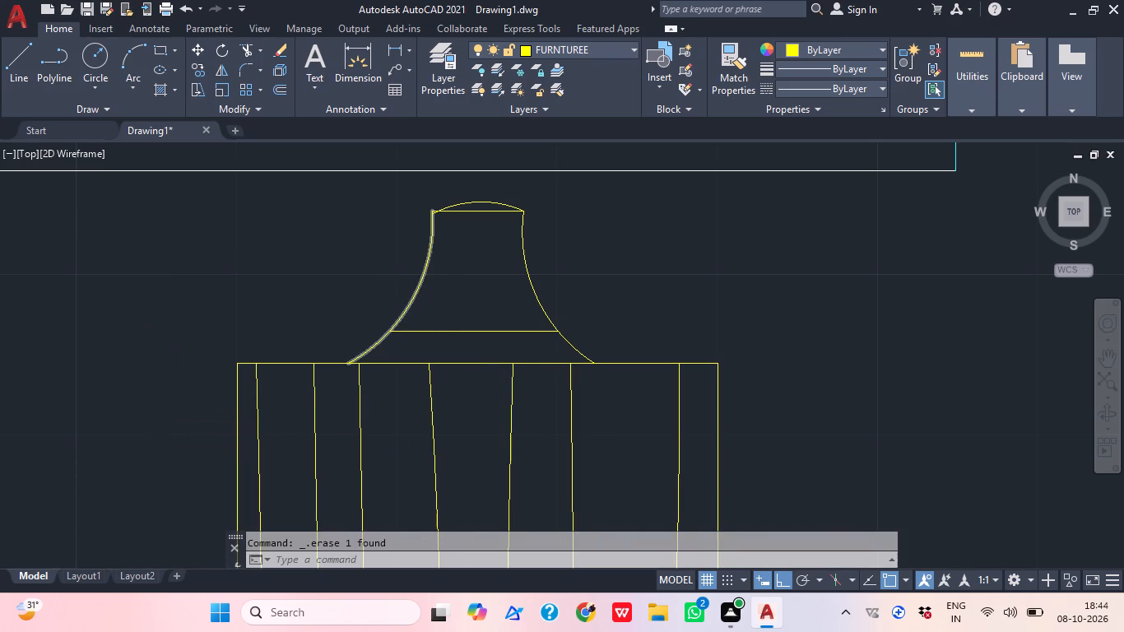
middle_click_drag(429, 261, 379, 448)
scroll(476, 307, "up", 2)
middle_click_drag(361, 436, 416, 328)
scroll(416, 328, "up", 1)
type("TR")
key("space")
scroll(267, 410, "up", 2)
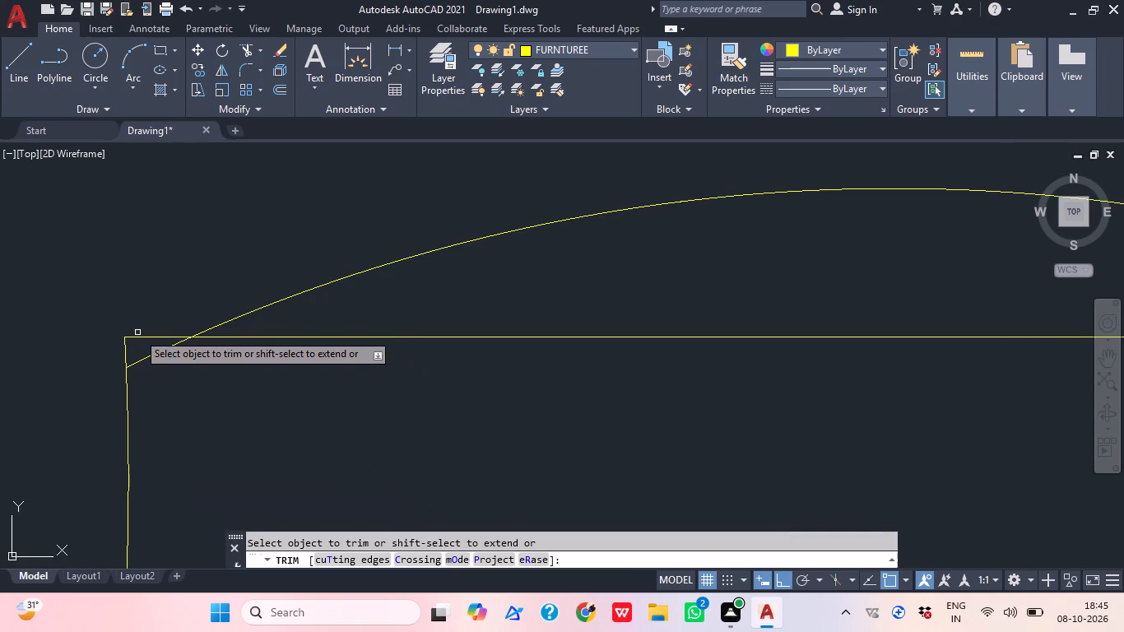
left_click(154, 354)
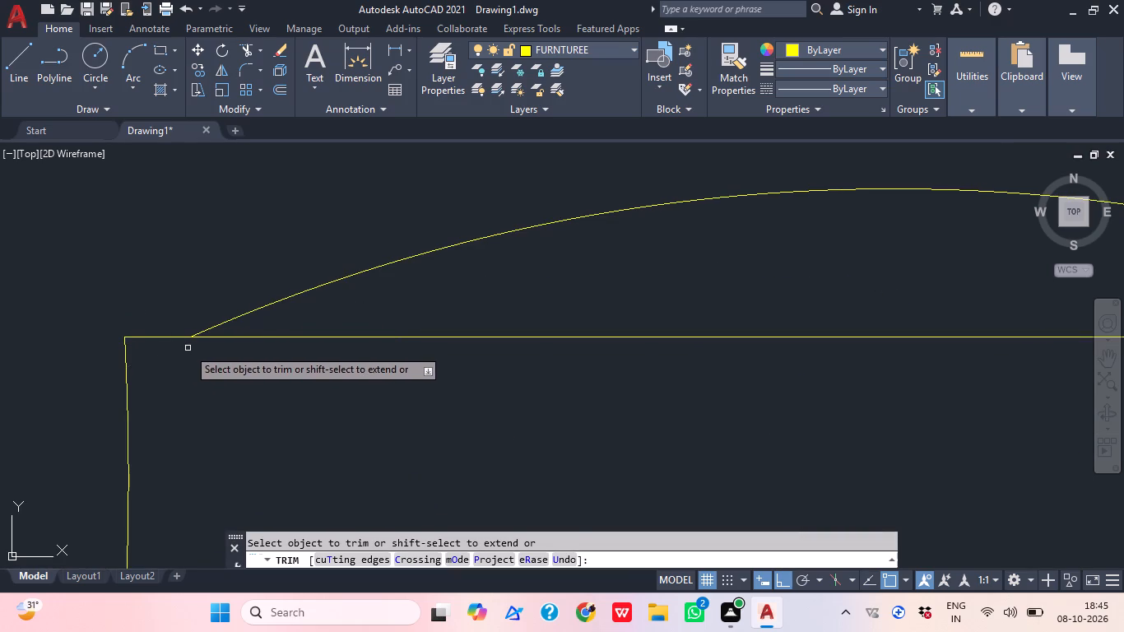
key("Escape")
Mirror the backrest arc about the chair's top line, keeping the original arc.
scroll(225, 328, "down", 2)
left_click(438, 286)
left_click(397, 274)
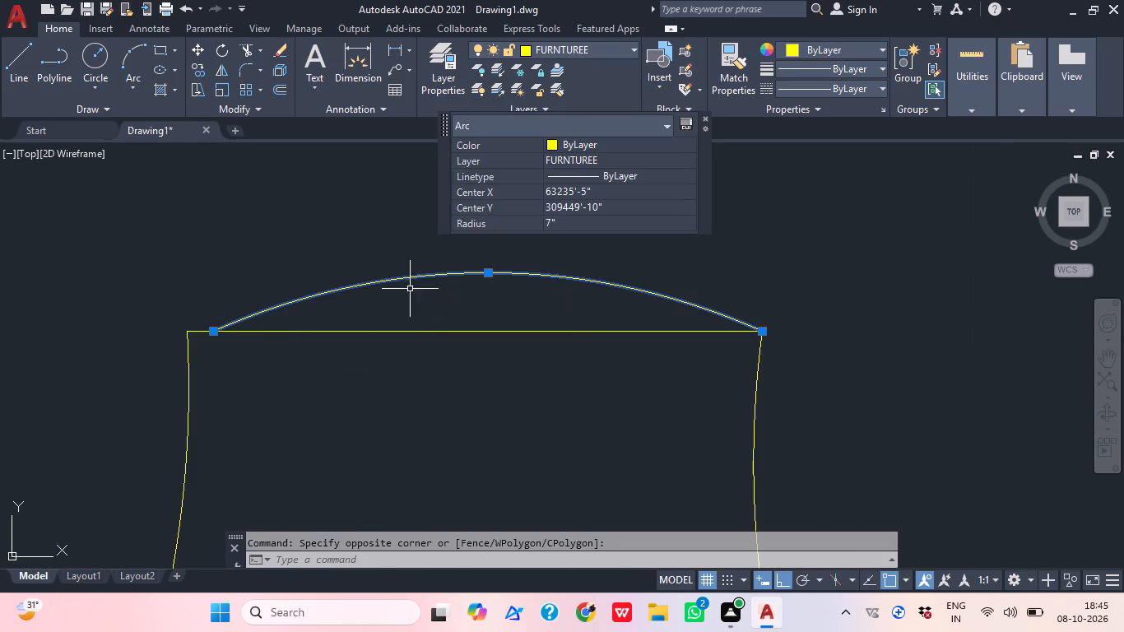
key("m")
key("i")
key("space")
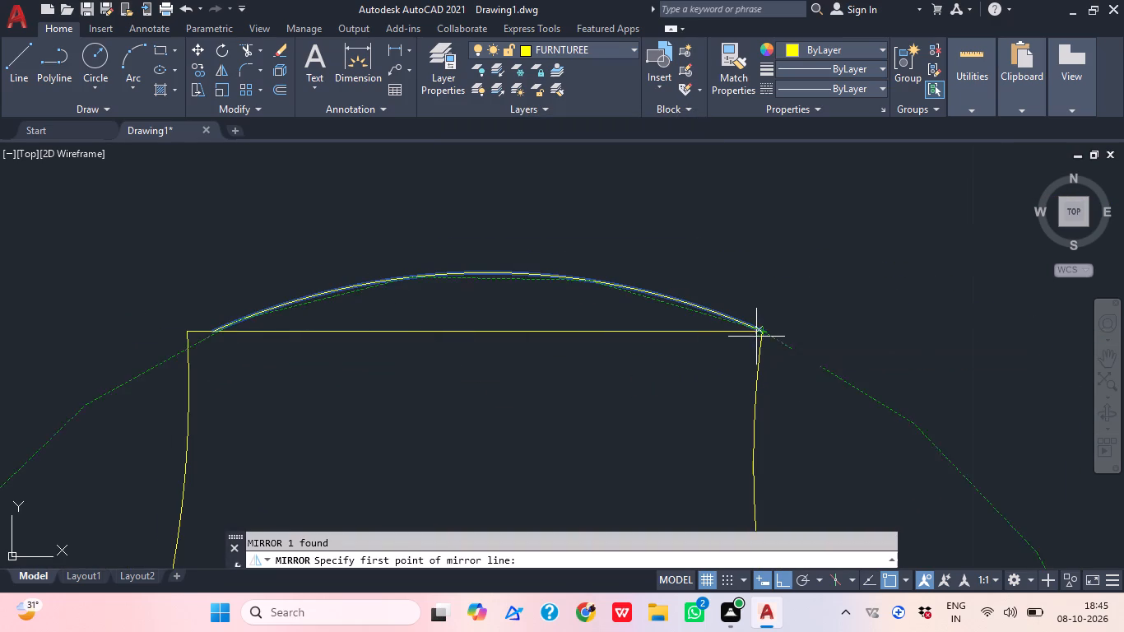
left_click(766, 337)
left_click(173, 398)
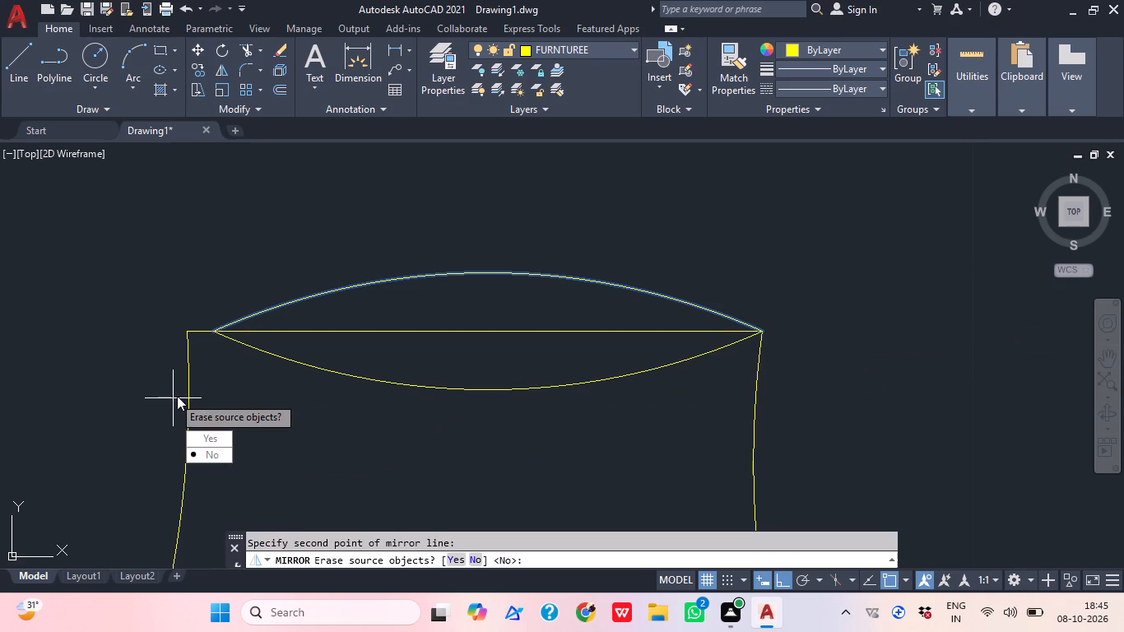
left_click_drag(211, 453, 173, 396)
Trim both side arcs below the chair's front line so they end at its two endpoints.
scroll(268, 319, "down", 2)
scroll(379, 355, "down", 1)
scroll(385, 353, "up", 1)
scroll(388, 351, "down", 1)
scroll(480, 403, "down", 1)
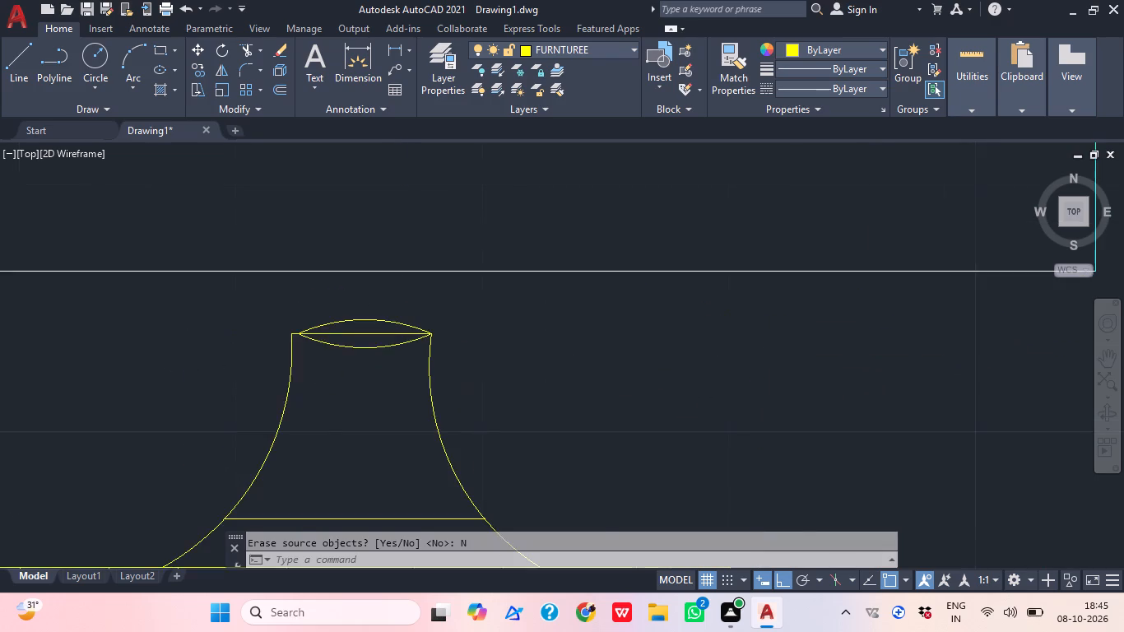
middle_click_drag(526, 357, 536, 338)
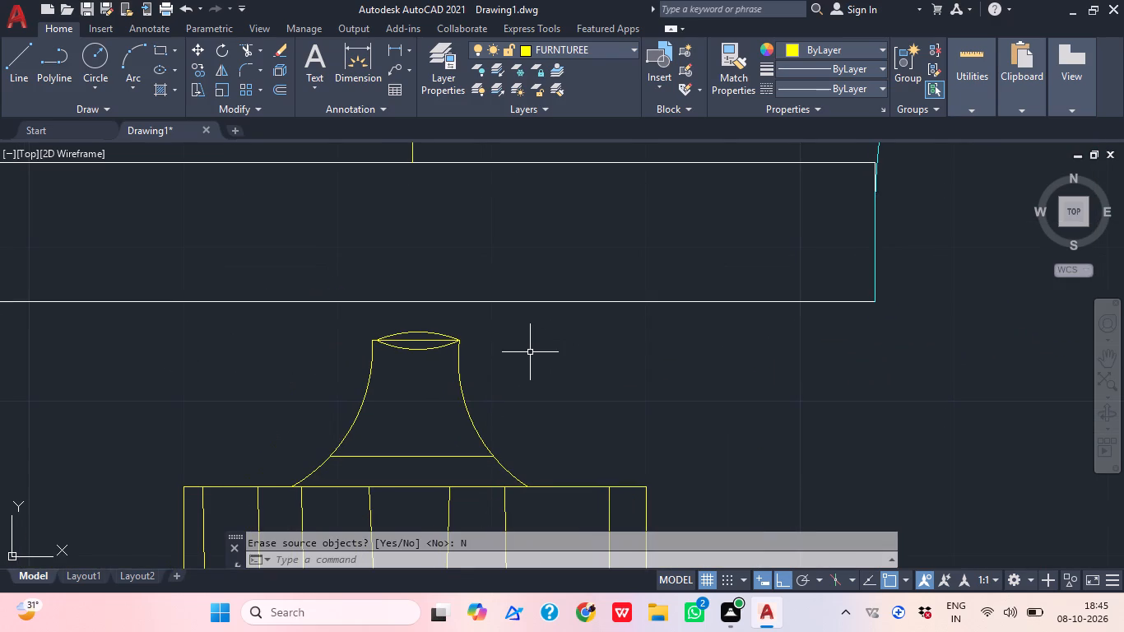
scroll(564, 344, "down", 1)
middle_click_drag(564, 344, 587, 319)
scroll(561, 395, "up", 2)
type("TR")
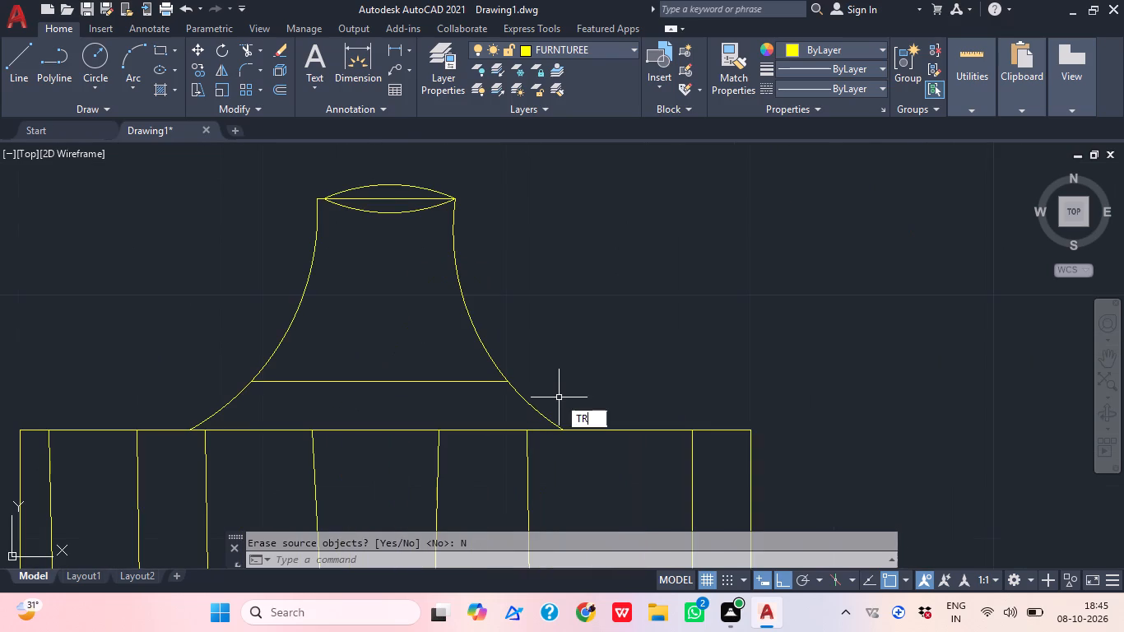
key("space")
left_click(554, 413)
left_click(523, 417)
left_click(209, 374)
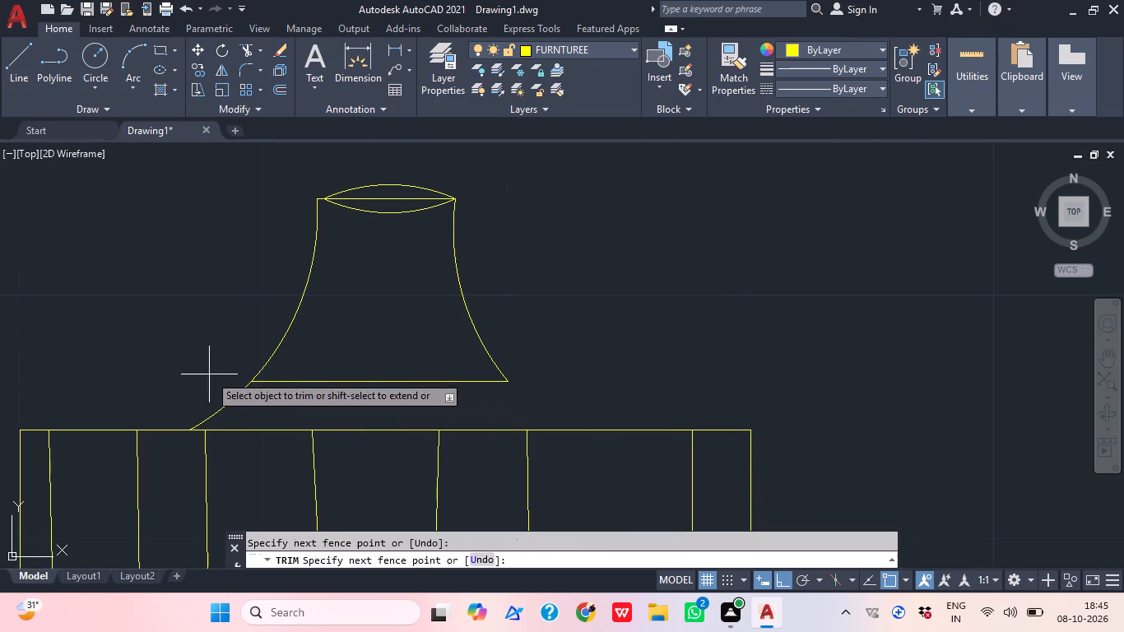
left_click(237, 411)
key("Escape")
Draw vertical lines from both ends of the chair's front line down to the table's top edge.
key("l")
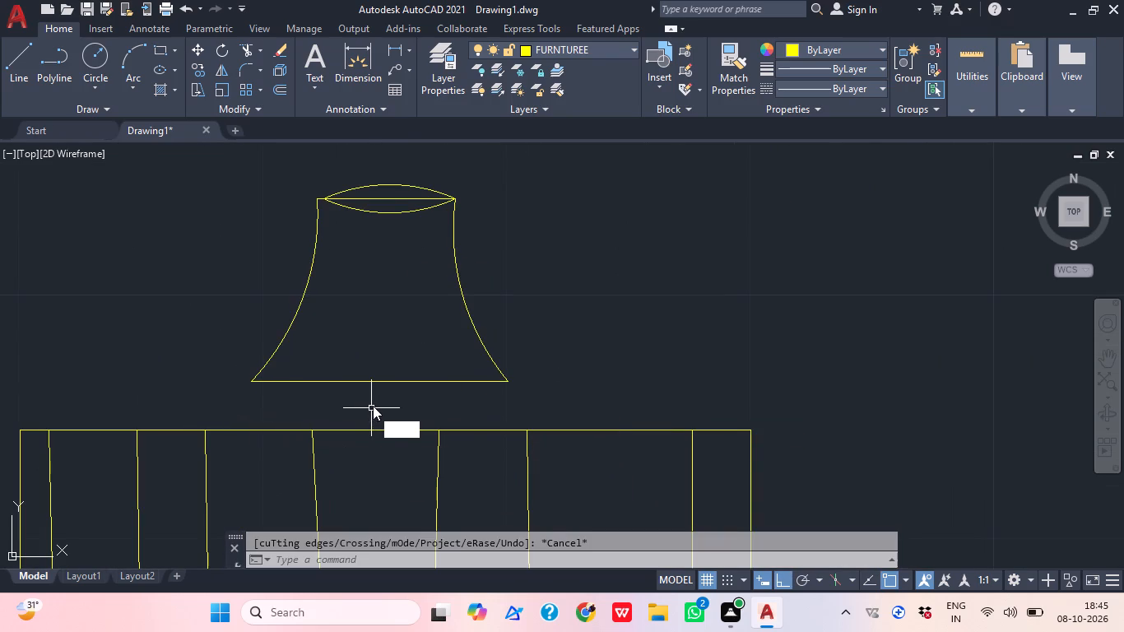
key("space")
left_click(510, 379)
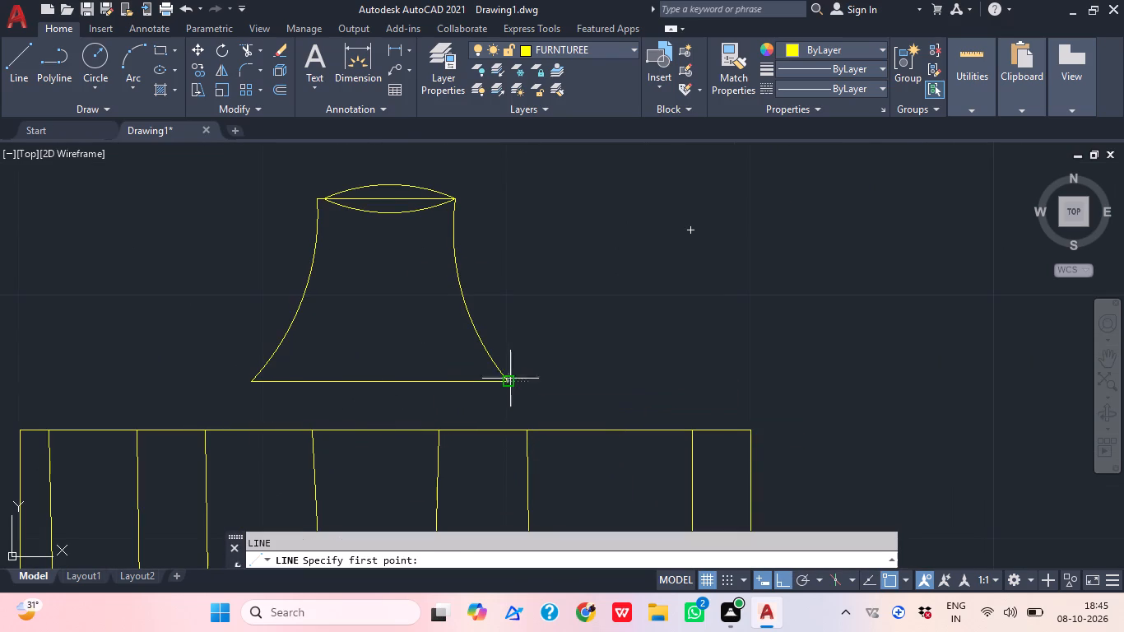
left_click(512, 431)
key("Escape")
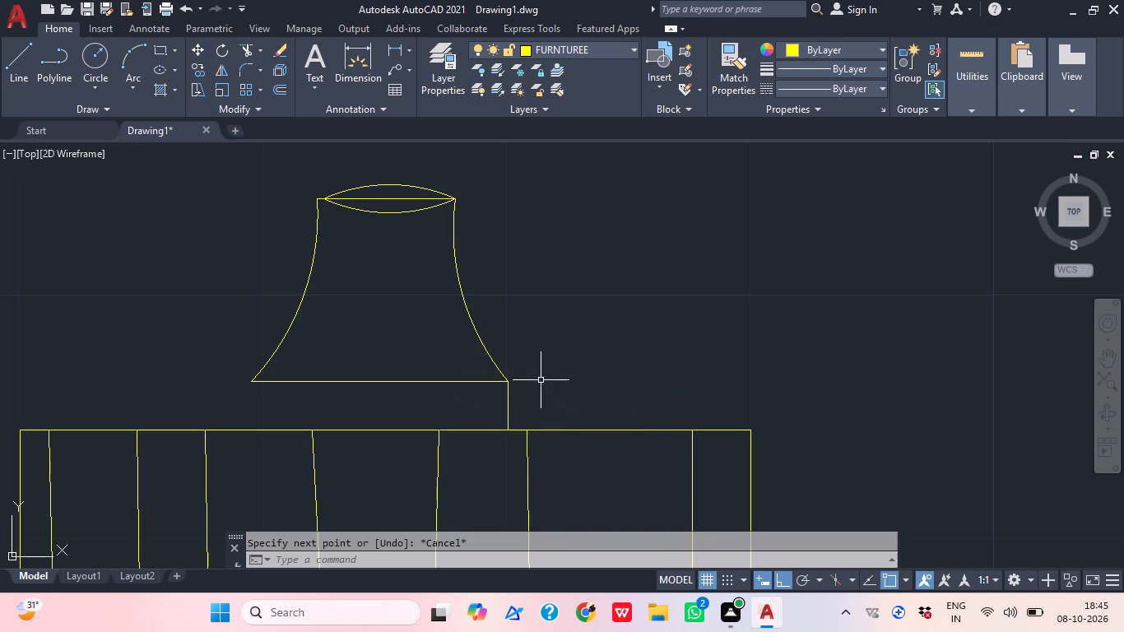
type("L")
key("space")
left_click(254, 373)
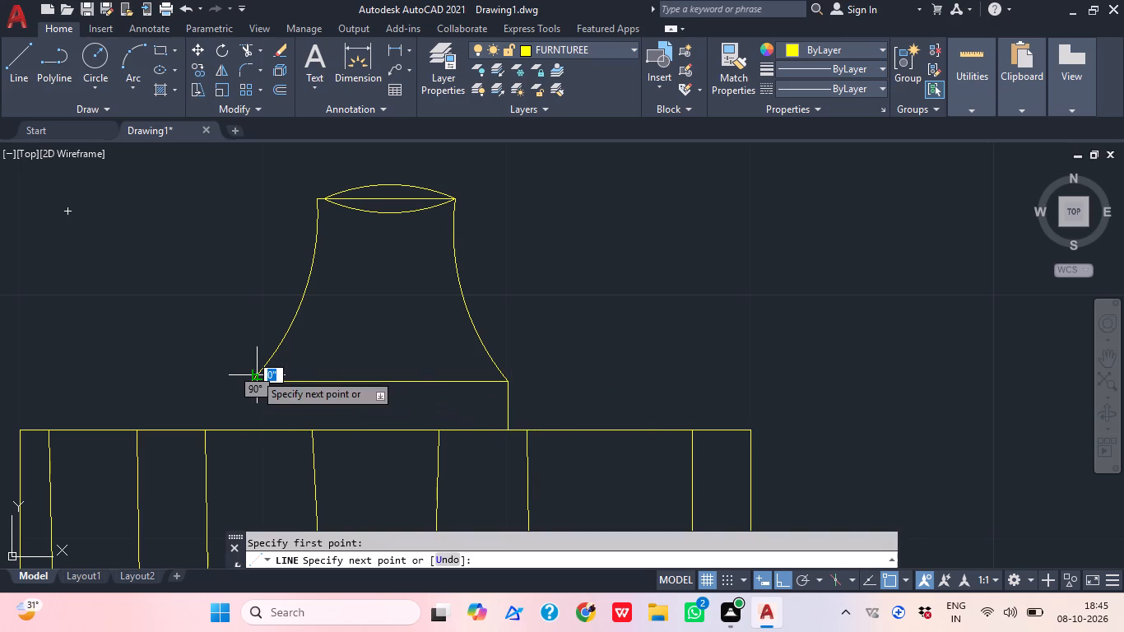
key("Escape")
key("space")
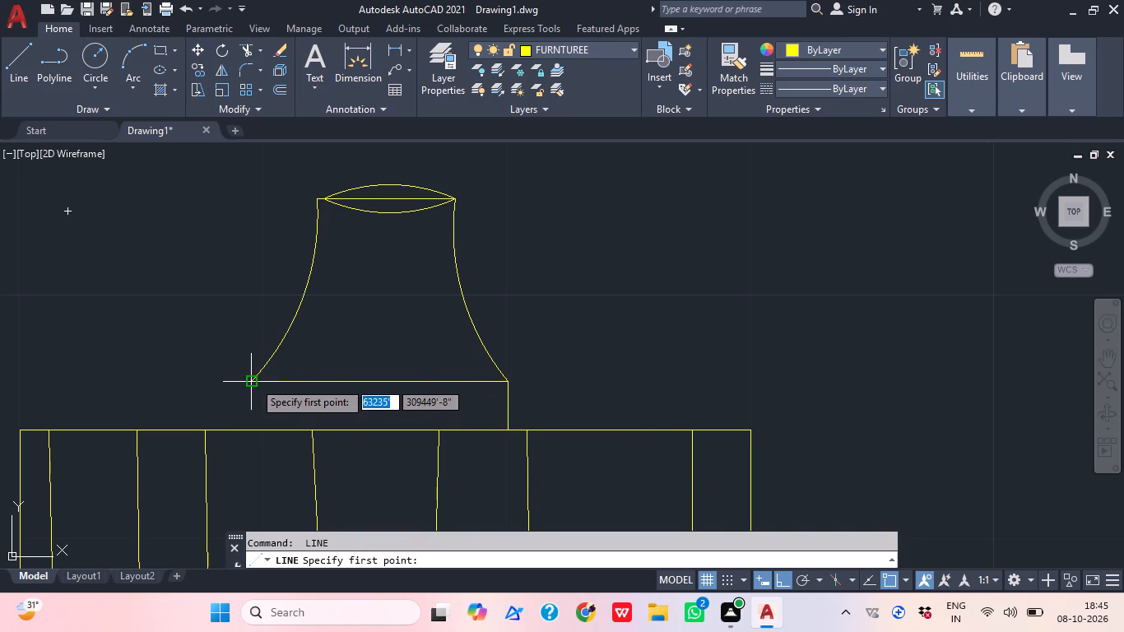
left_click(251, 381)
left_click(244, 434)
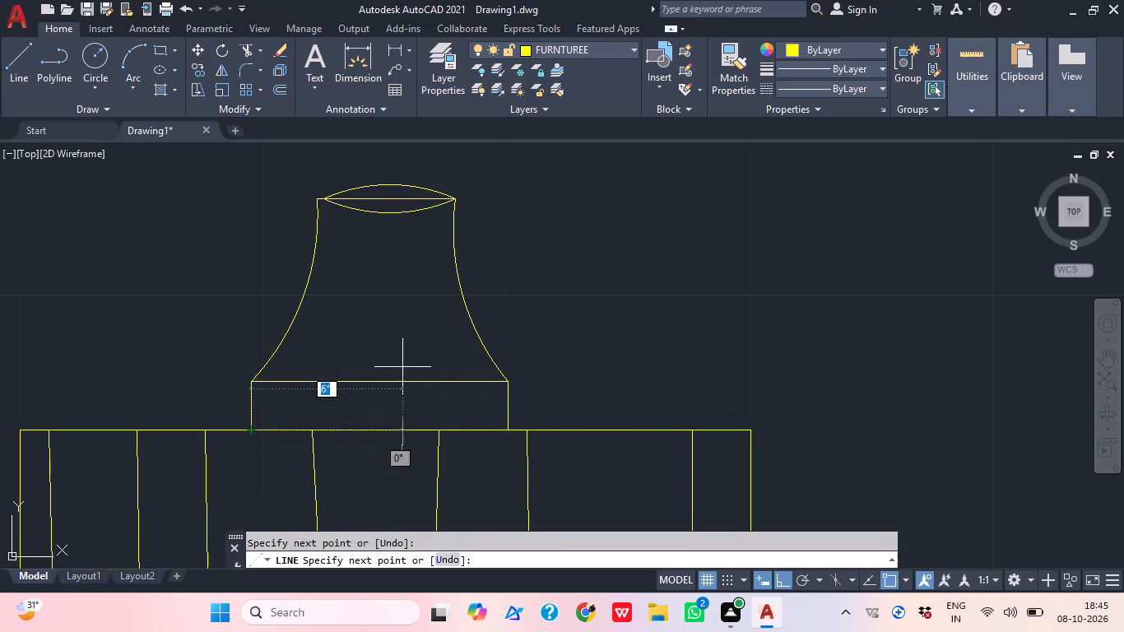
key("Escape")
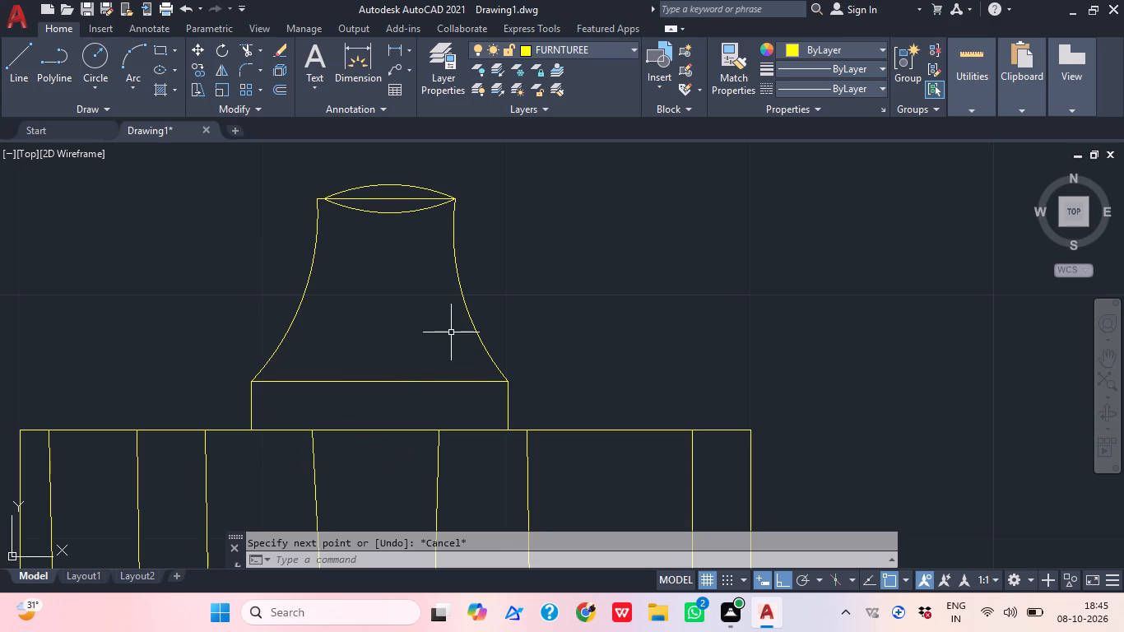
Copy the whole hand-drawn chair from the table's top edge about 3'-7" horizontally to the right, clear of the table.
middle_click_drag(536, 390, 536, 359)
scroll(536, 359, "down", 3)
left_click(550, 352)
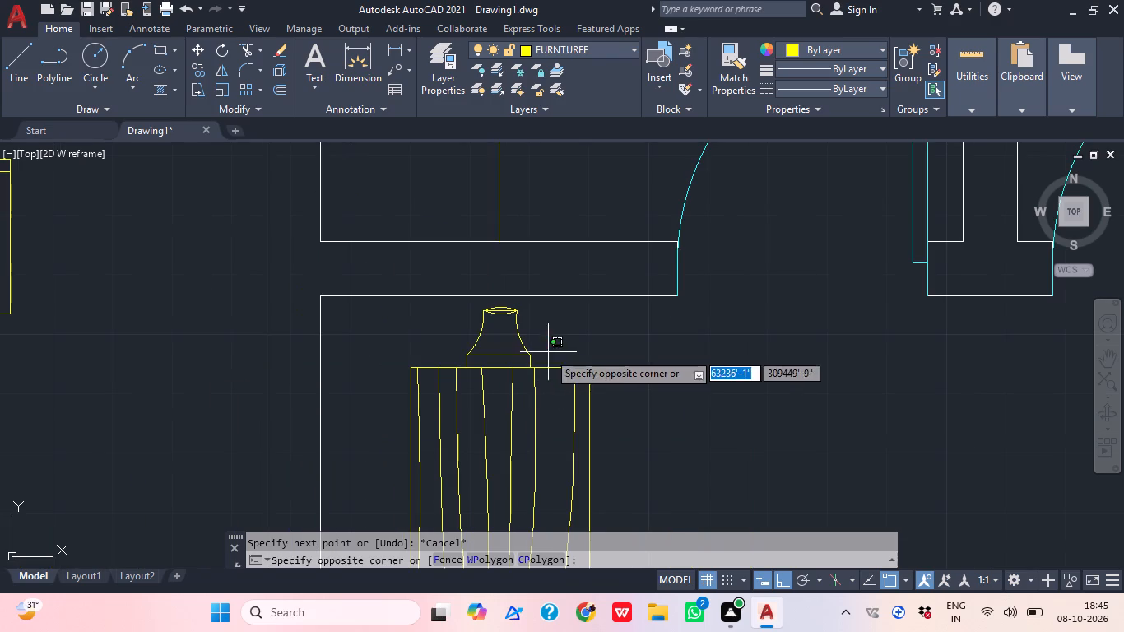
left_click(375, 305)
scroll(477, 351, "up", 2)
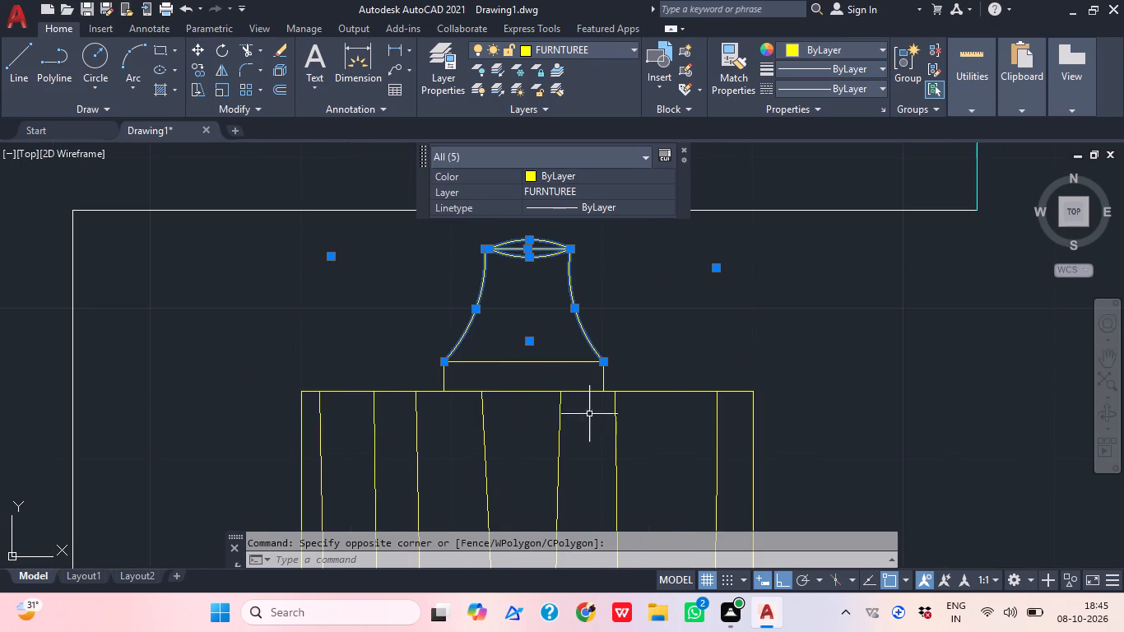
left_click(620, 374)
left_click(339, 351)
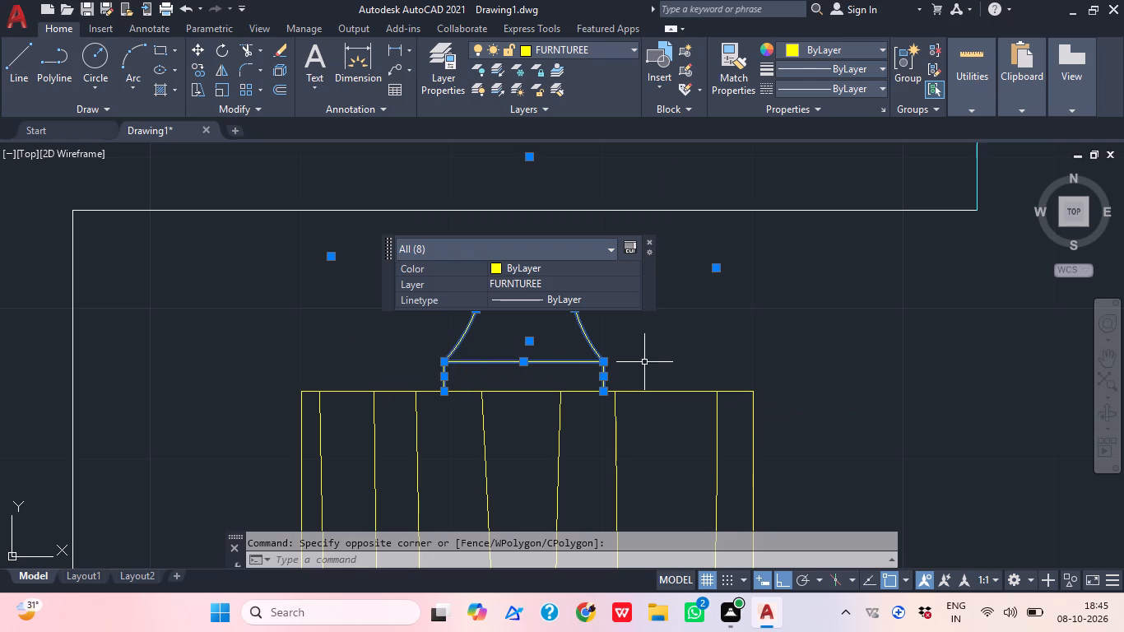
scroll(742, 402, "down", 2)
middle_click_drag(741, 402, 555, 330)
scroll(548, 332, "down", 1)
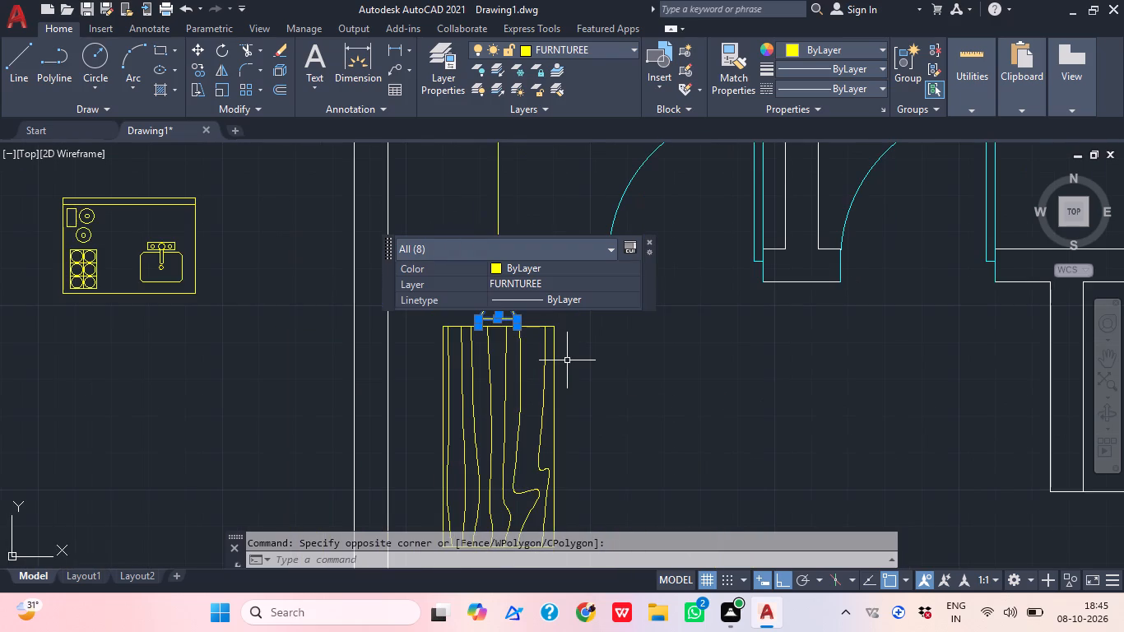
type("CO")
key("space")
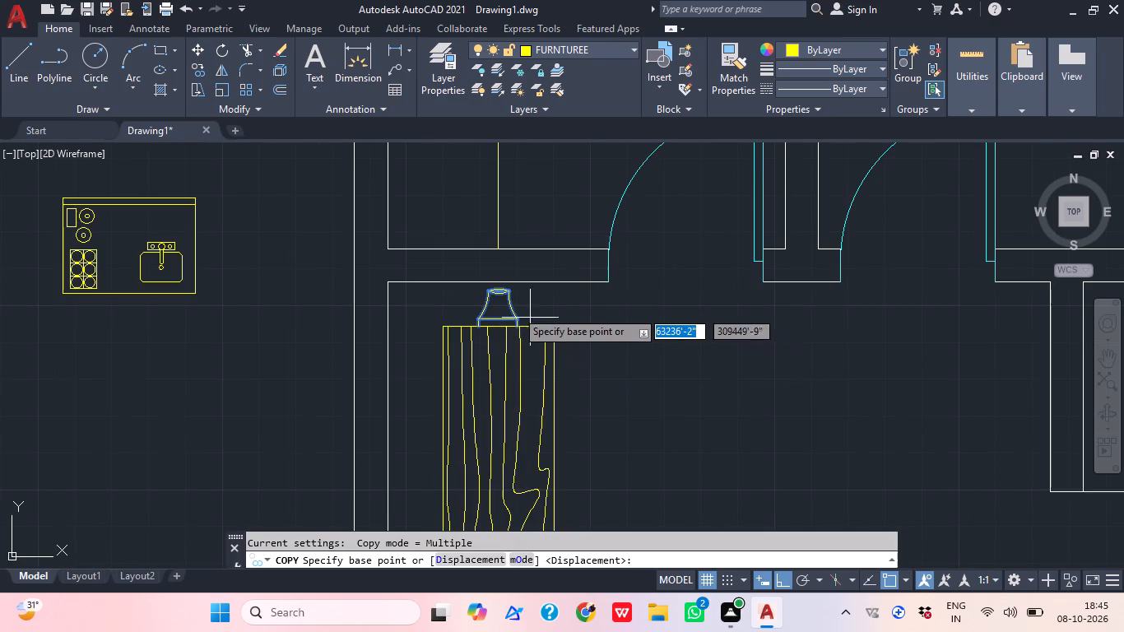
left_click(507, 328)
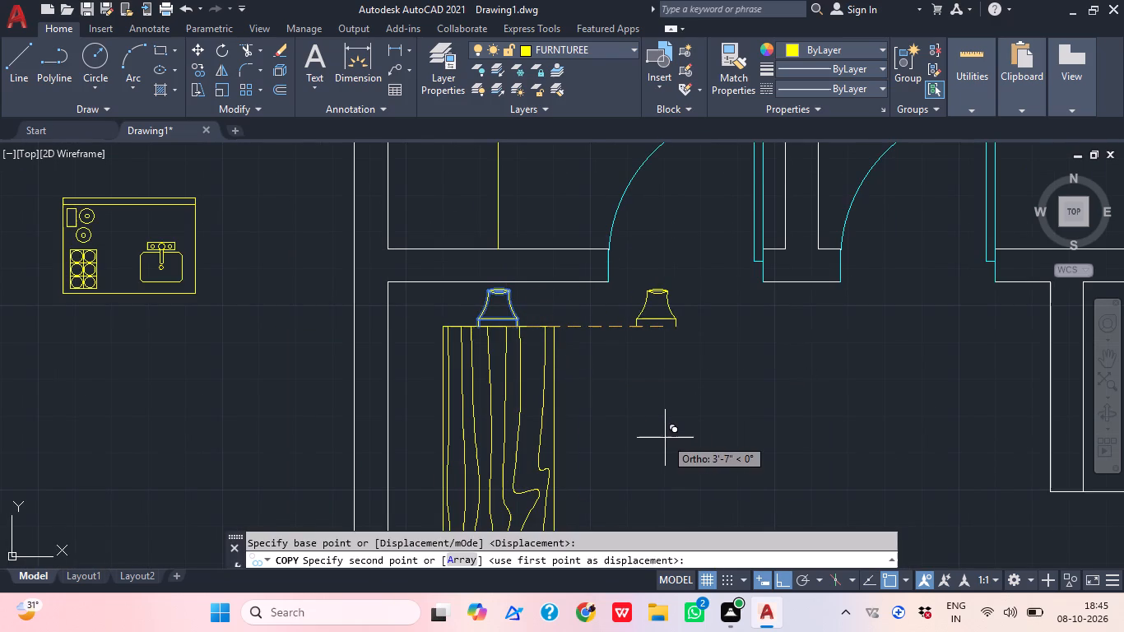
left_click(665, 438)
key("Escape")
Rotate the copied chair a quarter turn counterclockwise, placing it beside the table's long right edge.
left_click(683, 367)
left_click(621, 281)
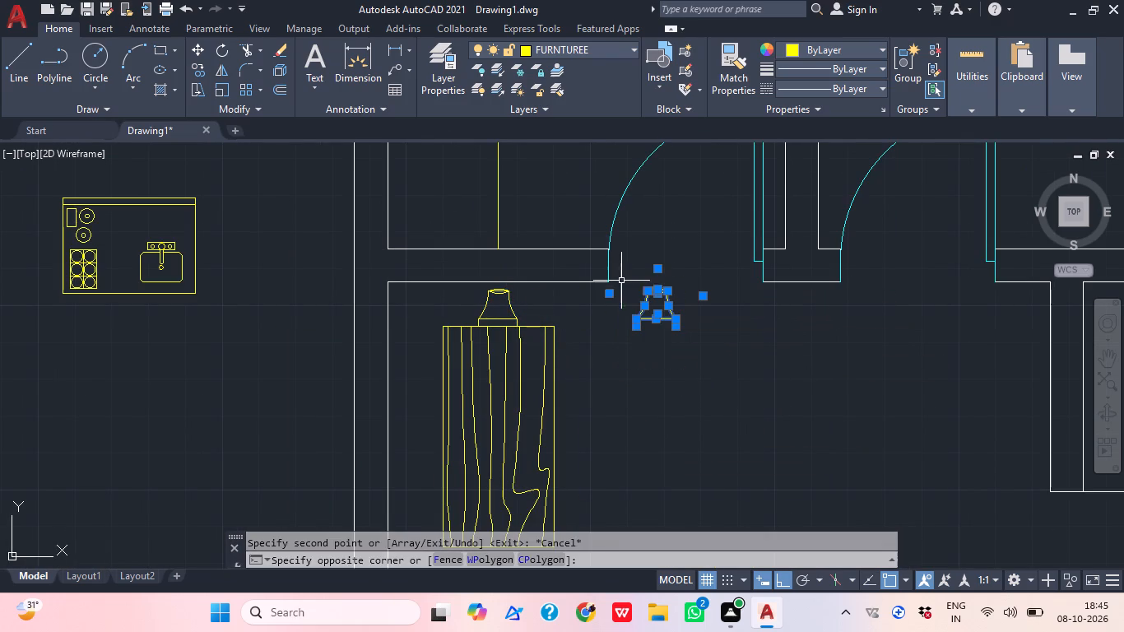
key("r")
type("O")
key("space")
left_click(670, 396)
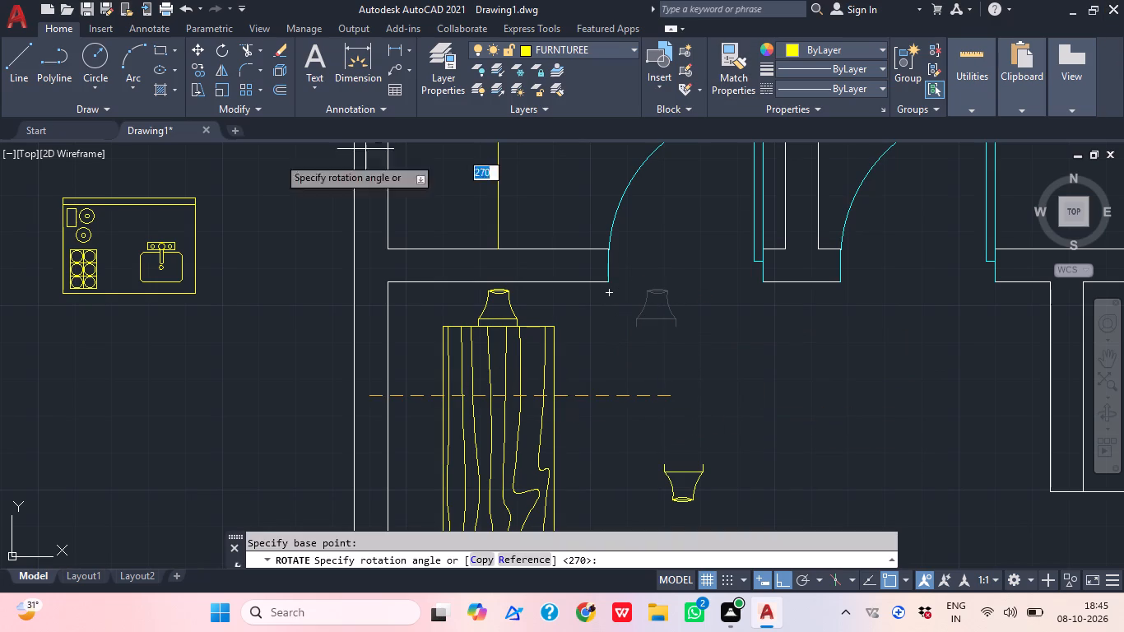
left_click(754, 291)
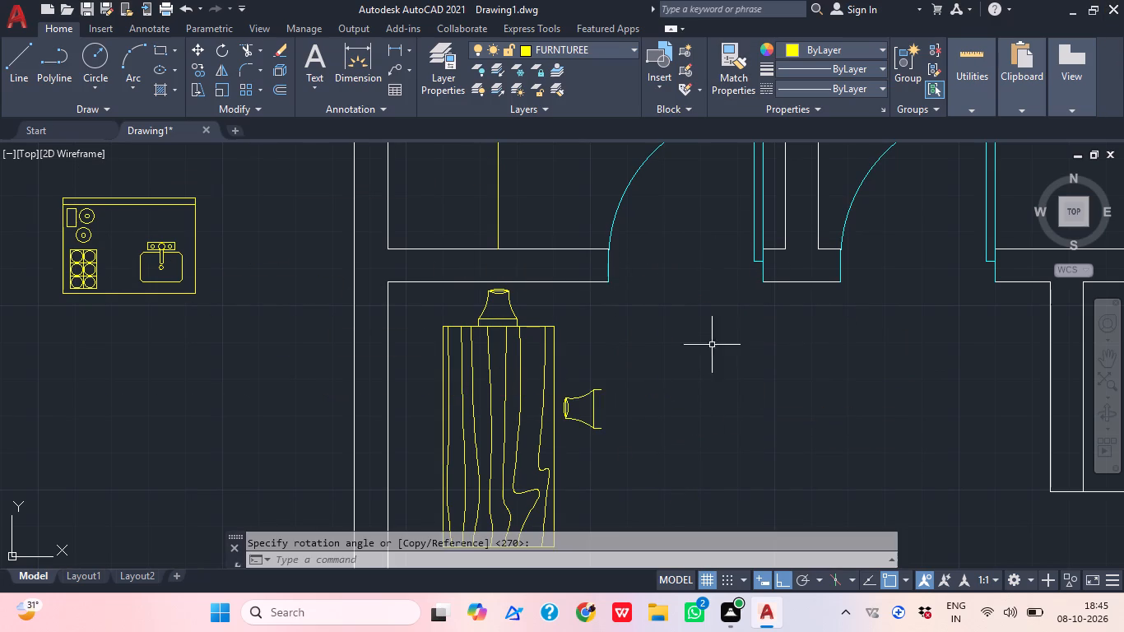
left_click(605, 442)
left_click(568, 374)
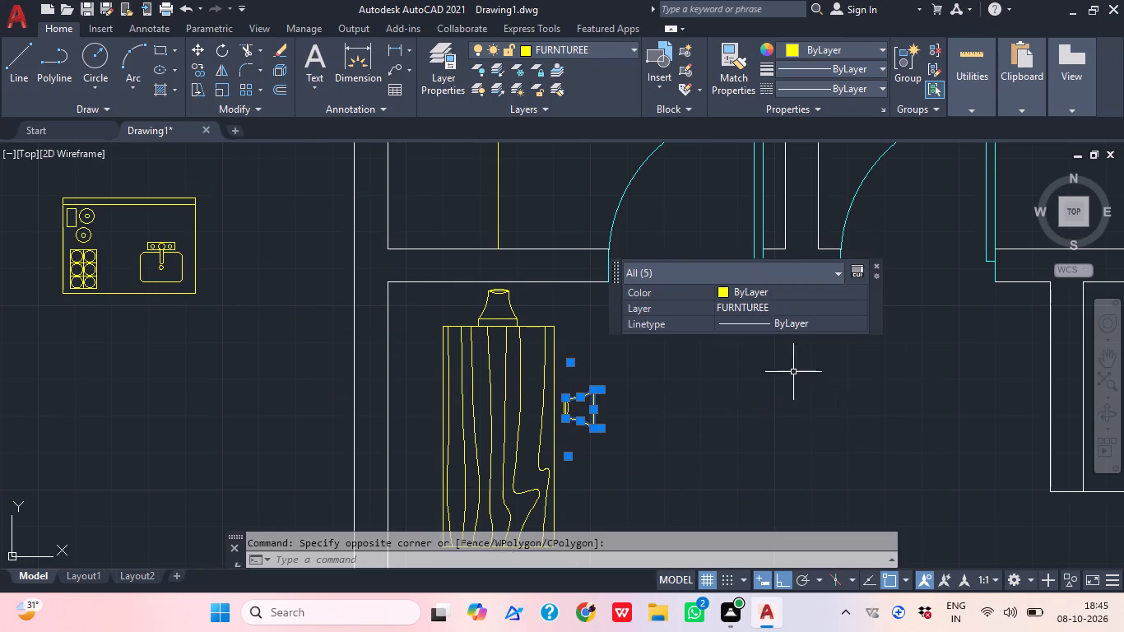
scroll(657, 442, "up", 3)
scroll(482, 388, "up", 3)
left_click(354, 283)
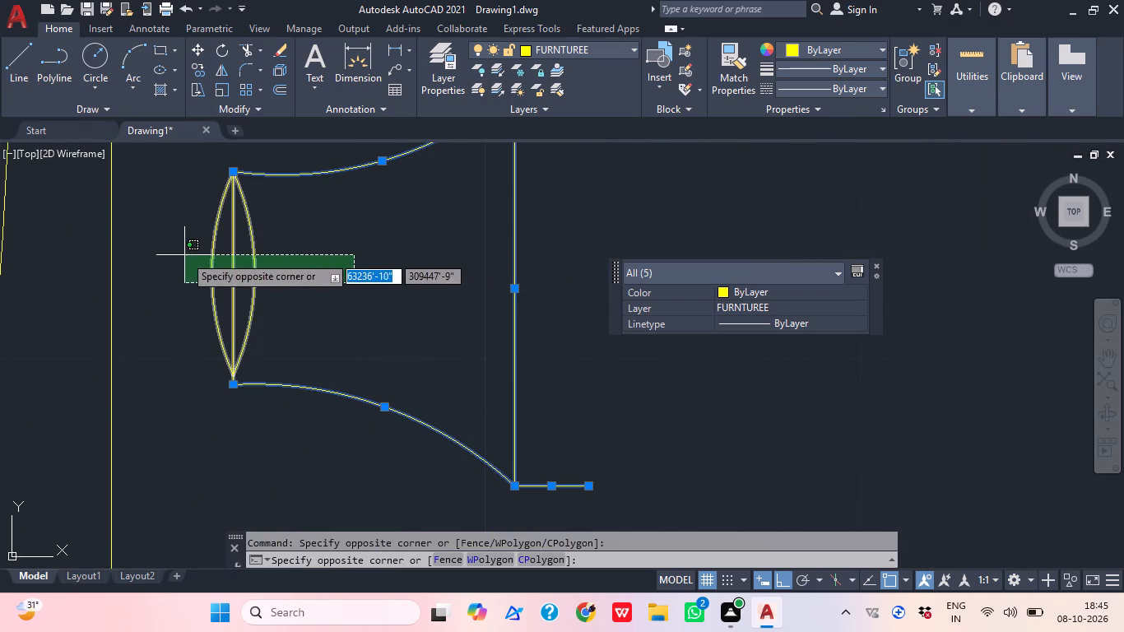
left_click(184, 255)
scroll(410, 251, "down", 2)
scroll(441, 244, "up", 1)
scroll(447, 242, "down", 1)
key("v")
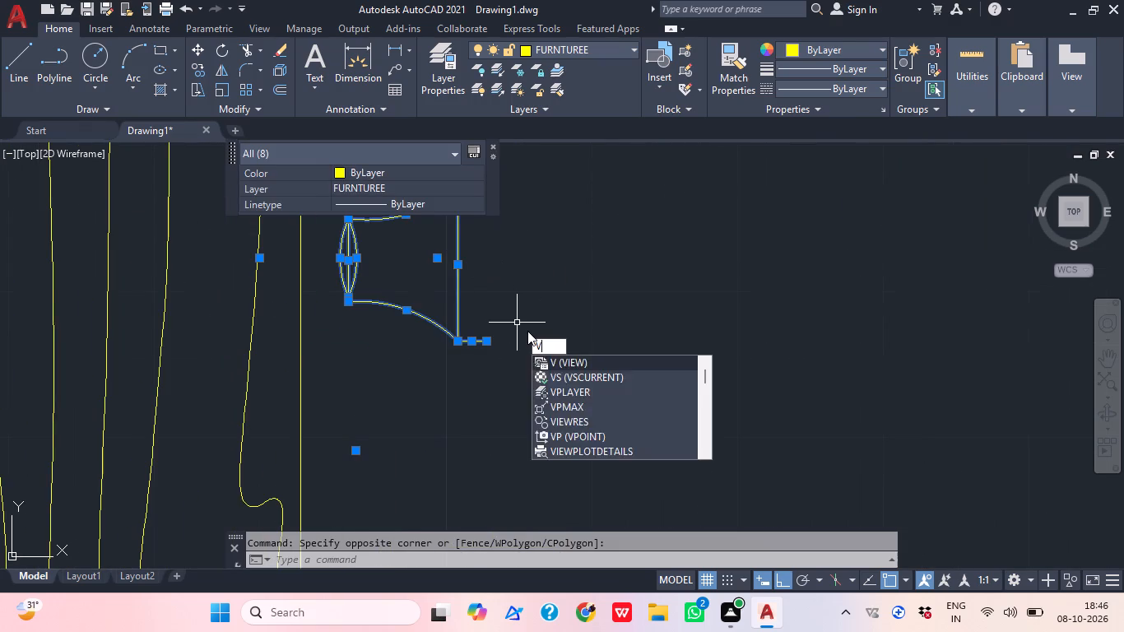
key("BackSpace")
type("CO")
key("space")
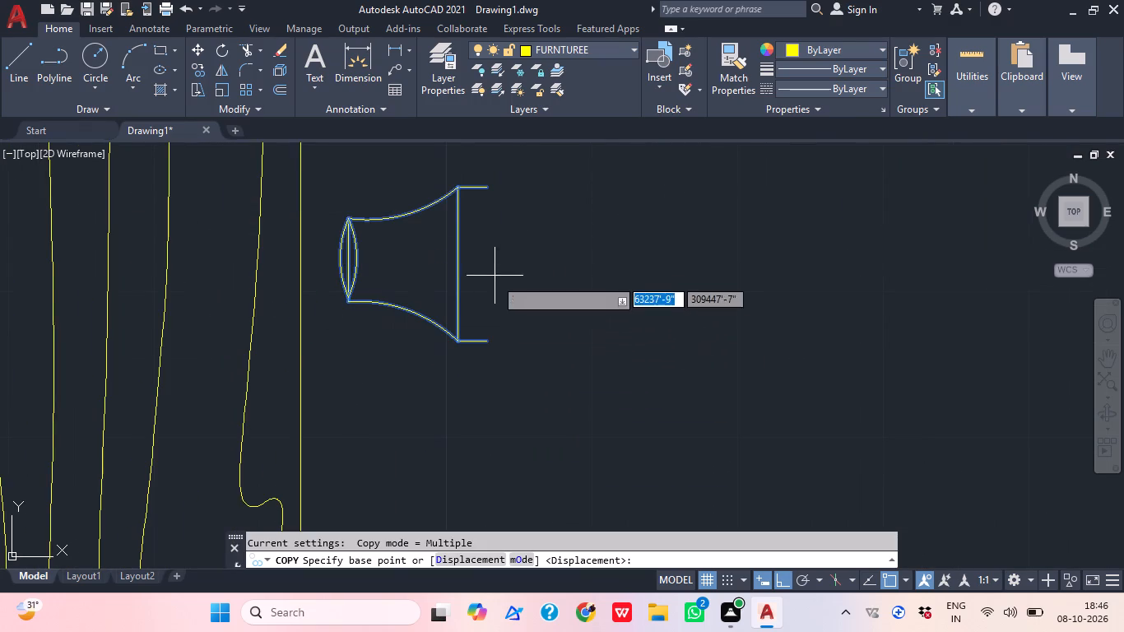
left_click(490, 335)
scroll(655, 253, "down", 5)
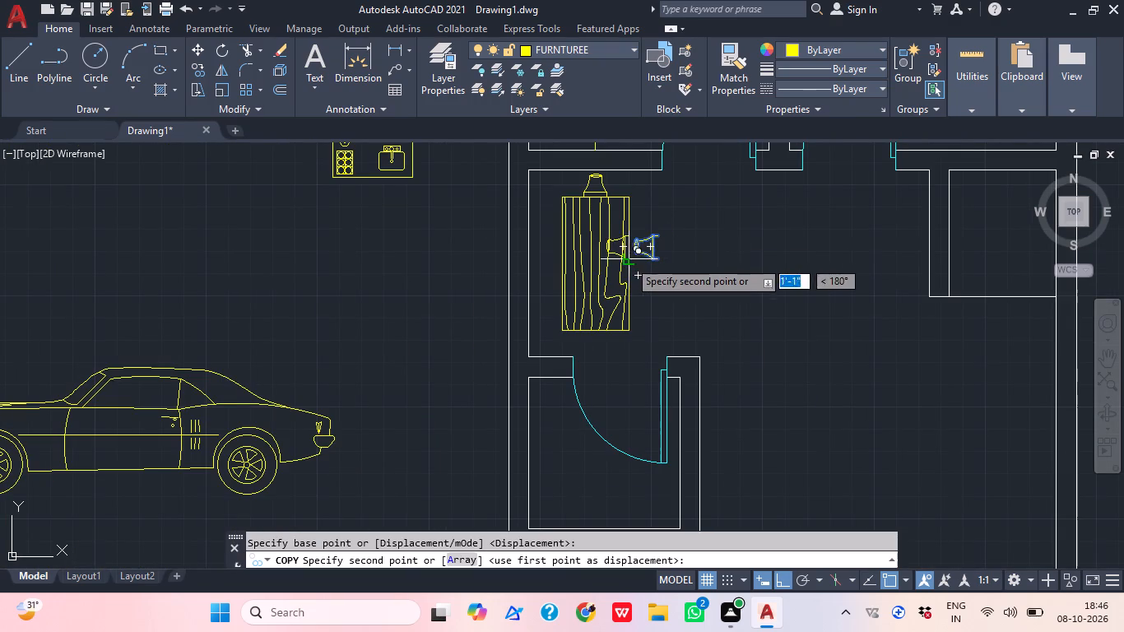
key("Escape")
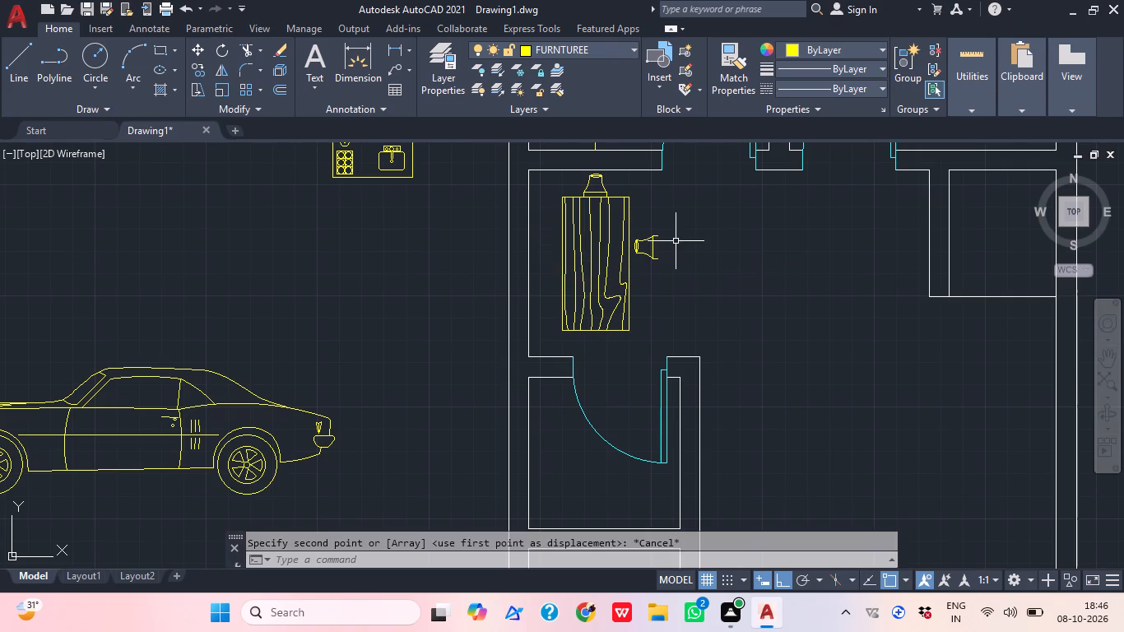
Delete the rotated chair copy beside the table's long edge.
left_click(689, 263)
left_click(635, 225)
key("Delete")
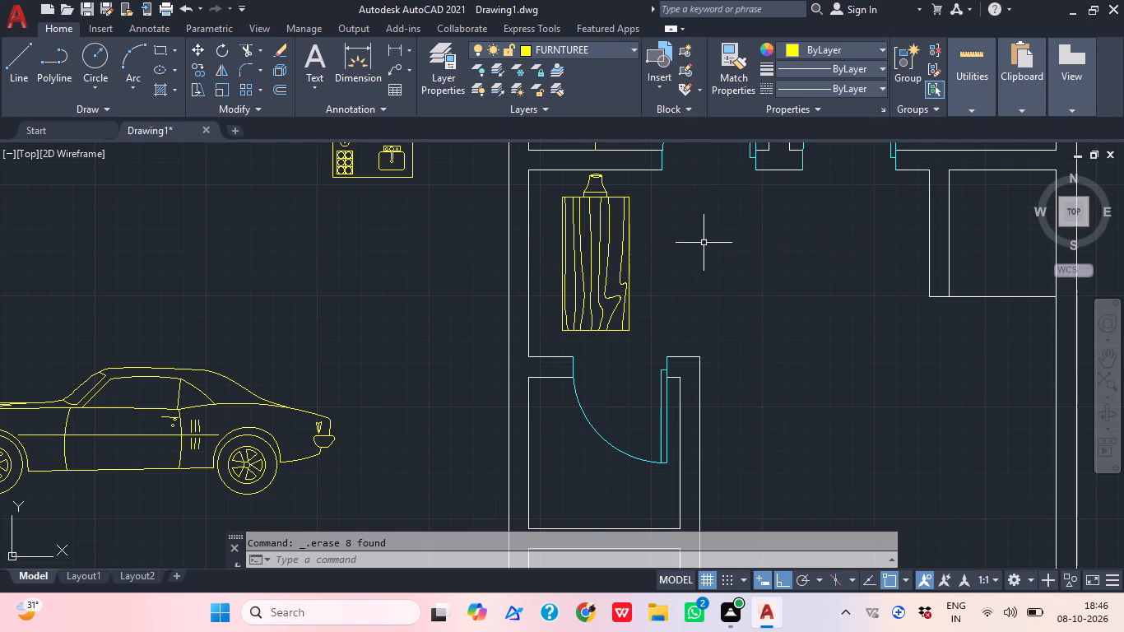
Delete all lines and arcs of the hand-drawn chair at the dining table's top edge.
scroll(658, 132, "up", 1)
scroll(601, 216, "up", 3)
scroll(601, 216, "down", 2)
middle_click_drag(599, 171, 583, 297)
scroll(583, 299, "up", 2)
scroll(583, 299, "down", 1)
scroll(583, 299, "up", 1)
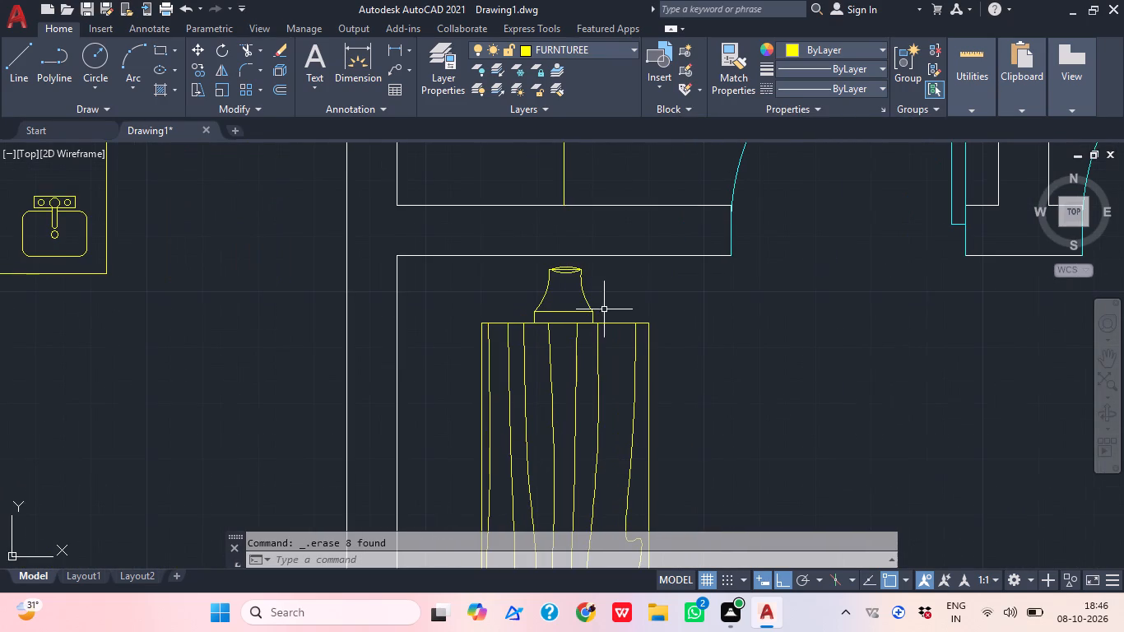
left_click(607, 307)
left_click(528, 270)
scroll(592, 309, "up", 3)
left_click(608, 315)
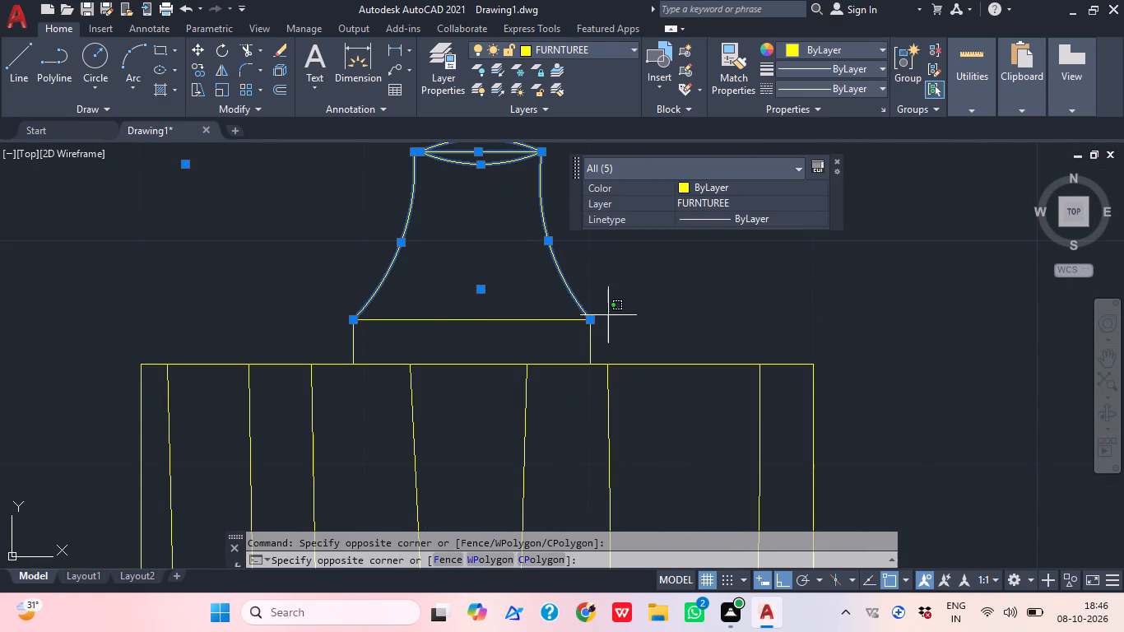
left_click(288, 324)
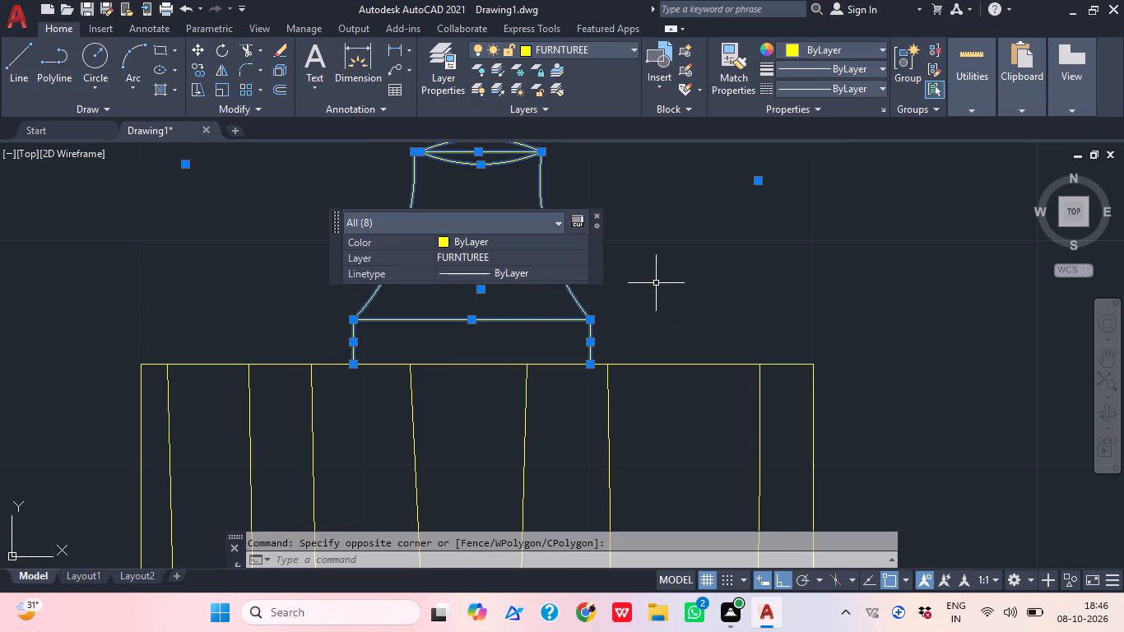
key("Delete")
Copy the ready-made chair from outside the plan onto the dining table's upper end, with Ortho off.
scroll(712, 229, "down", 3)
scroll(727, 270, "up", 1)
scroll(727, 270, "down", 1)
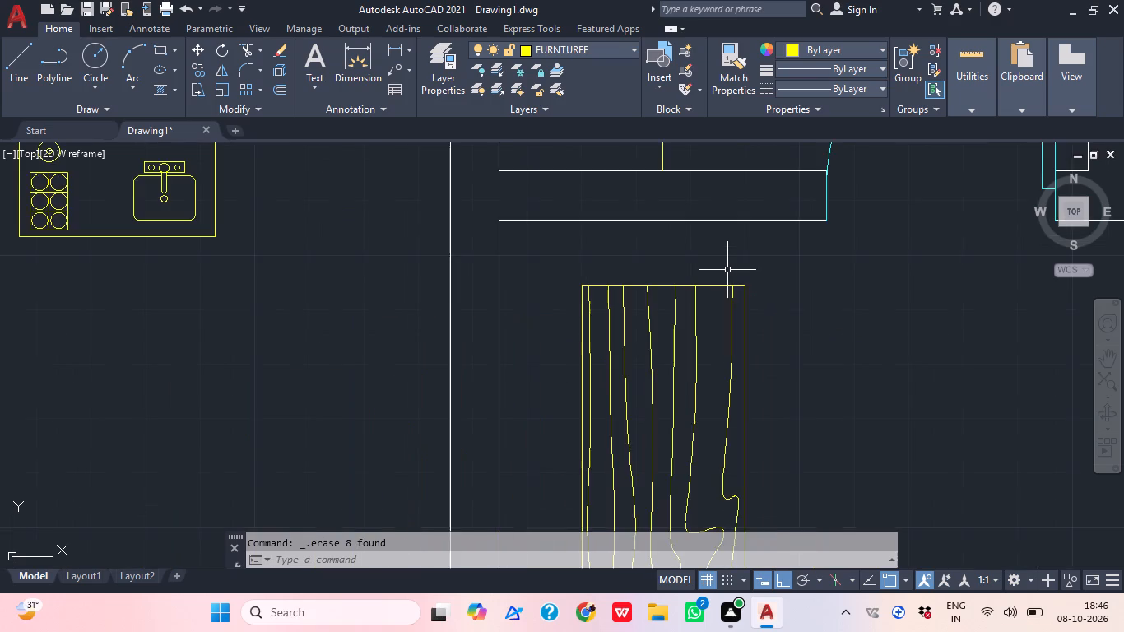
scroll(484, 329, "down", 2)
scroll(391, 326, "down", 1)
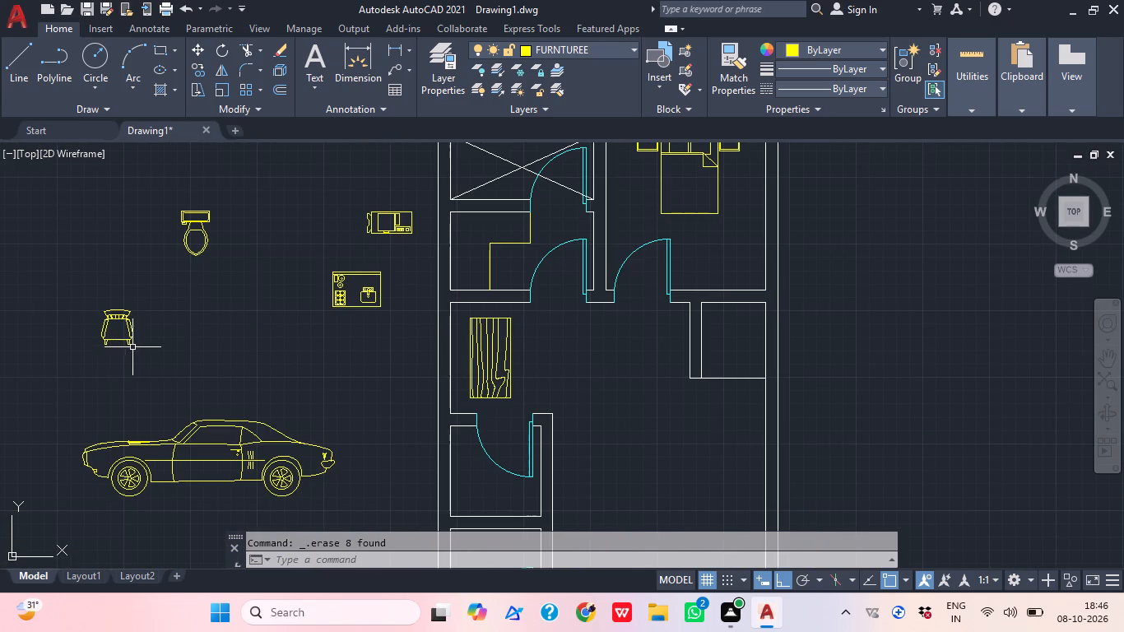
left_click(132, 347)
left_click(68, 311)
key("c")
type("O")
key("space")
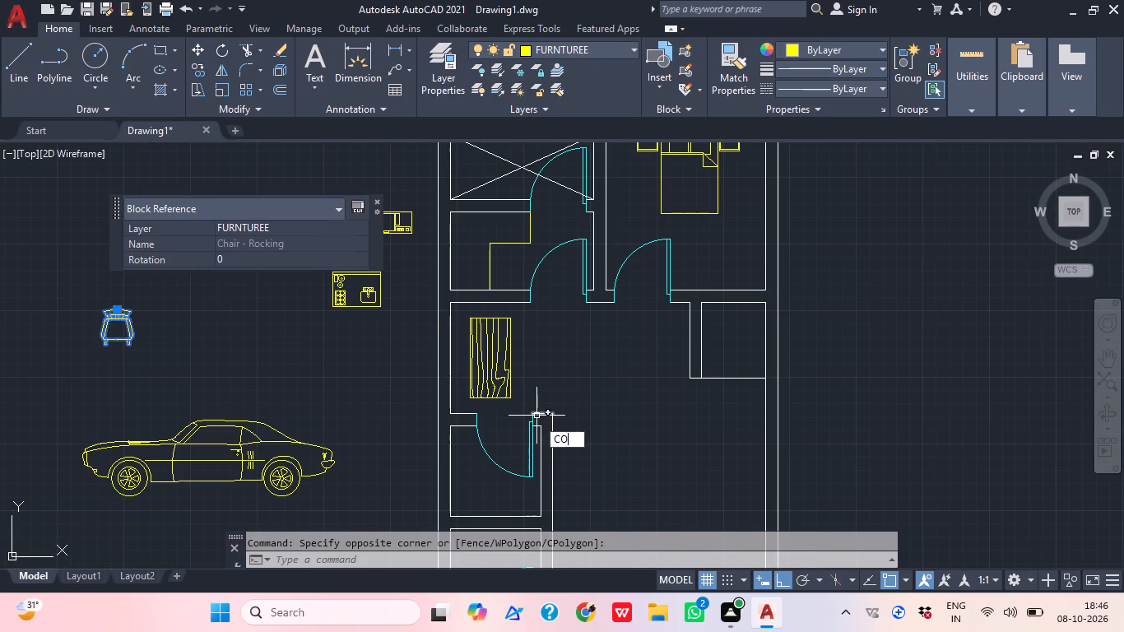
left_click(109, 334)
scroll(479, 317, "up", 3)
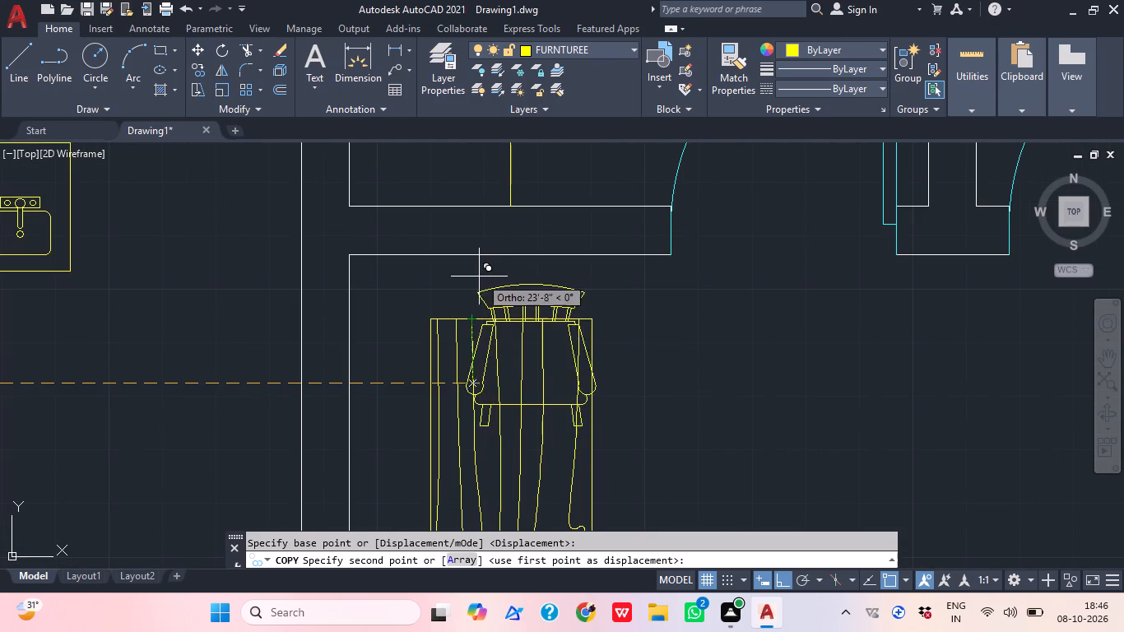
left_click(780, 579)
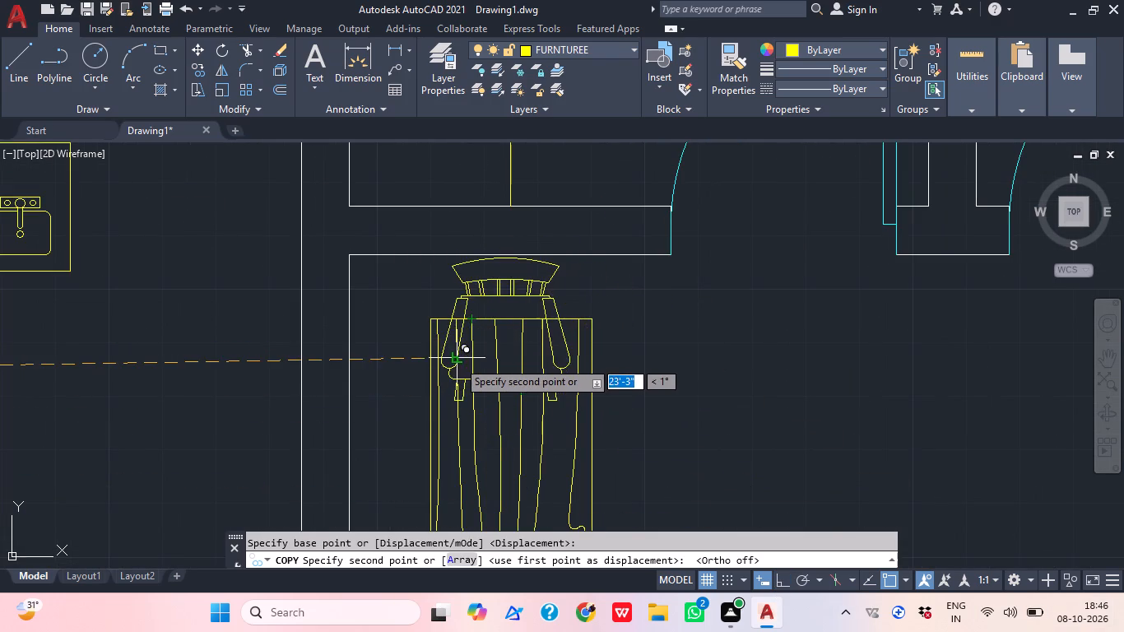
left_click(459, 368)
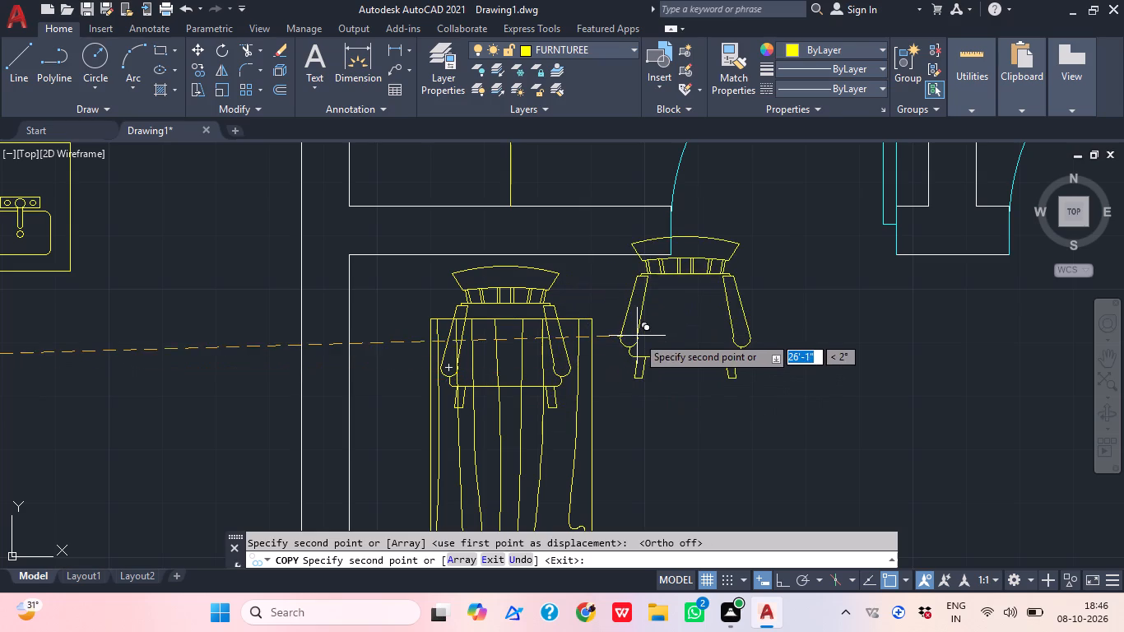
key("Escape")
Scale the woodgrain dining table down by eye about a point near its centre until it is roughly the chair's width.
left_click(581, 437)
left_click(495, 457)
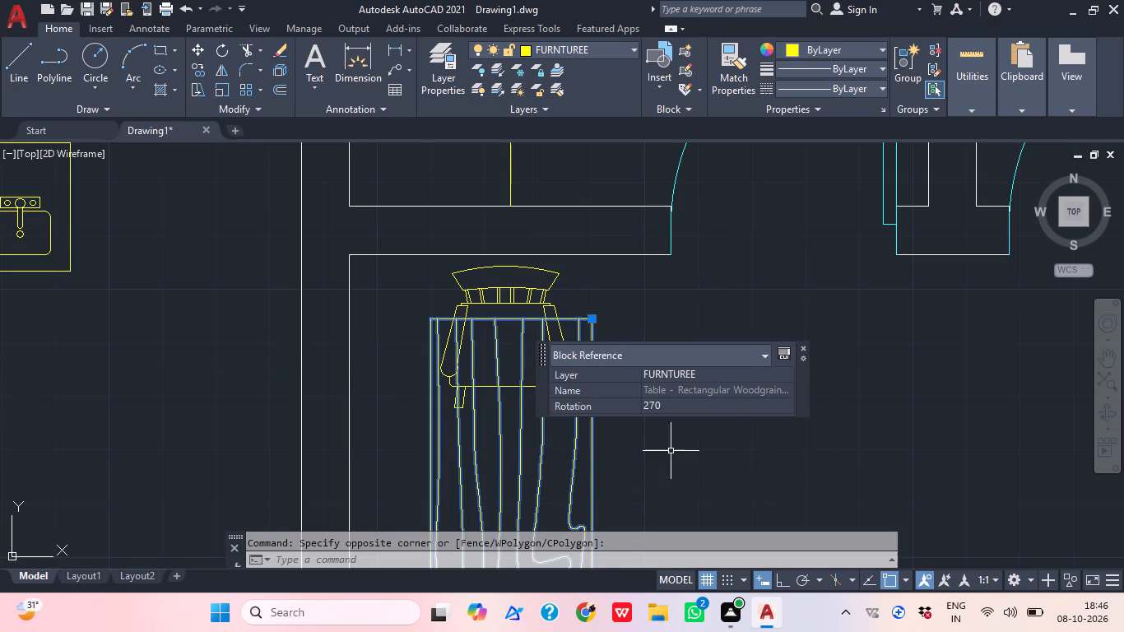
type("SC")
key("space")
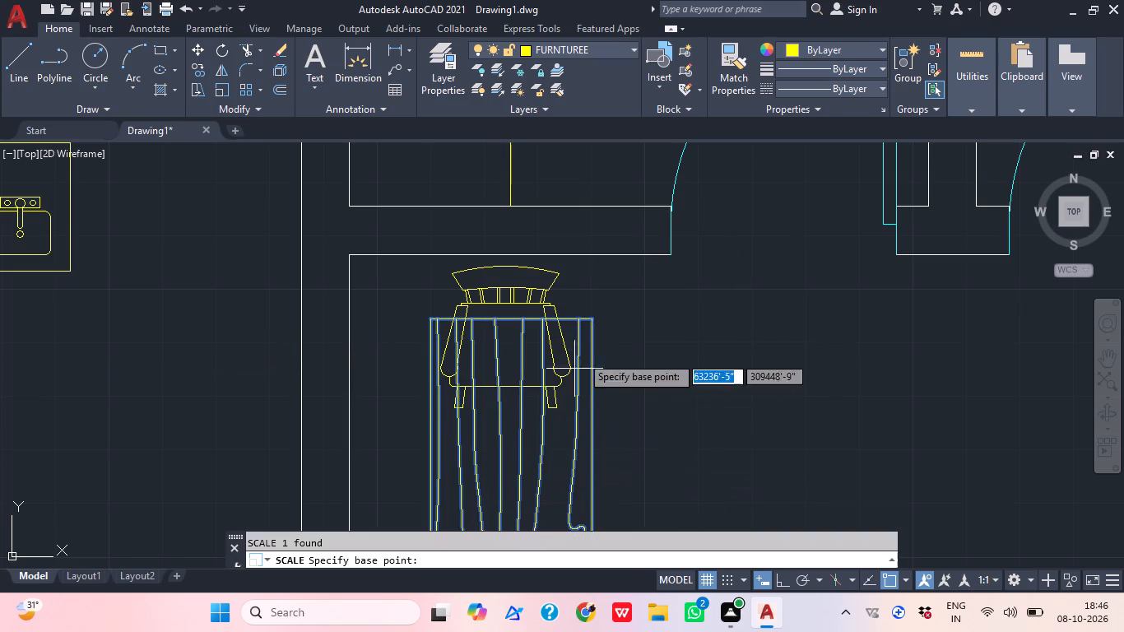
scroll(547, 425, "down", 2)
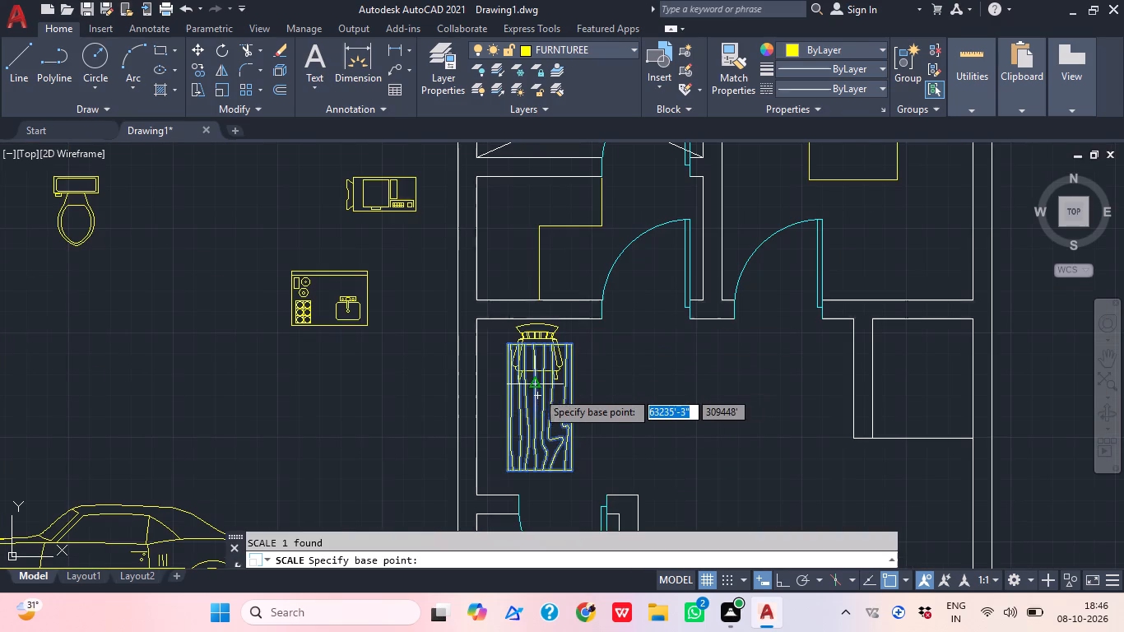
left_click(545, 400)
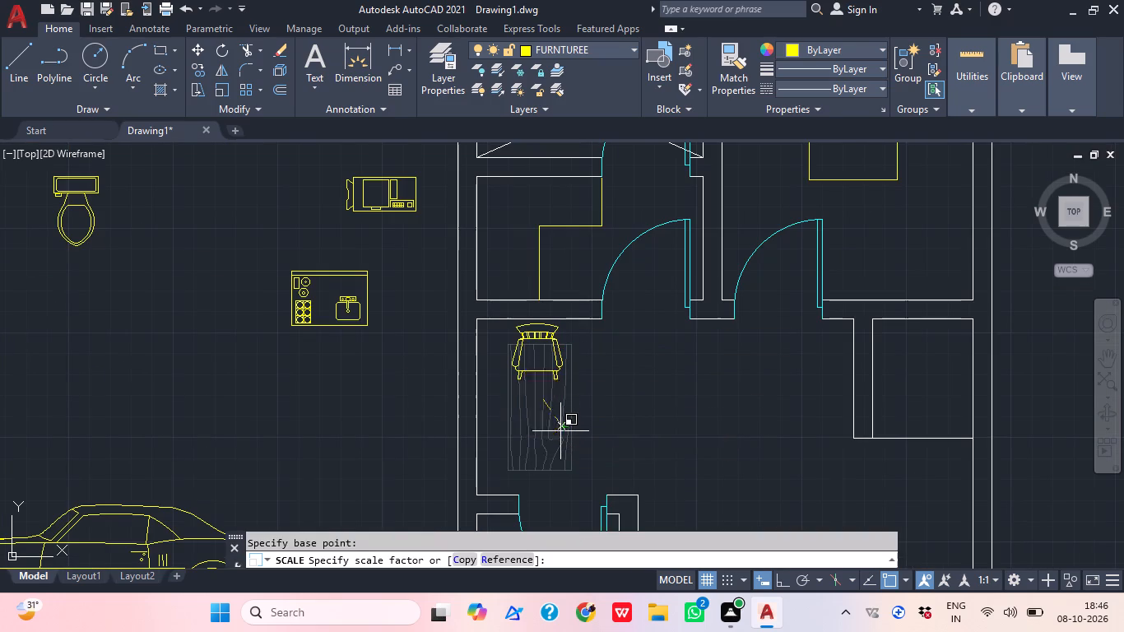
scroll(560, 431, "up", 1)
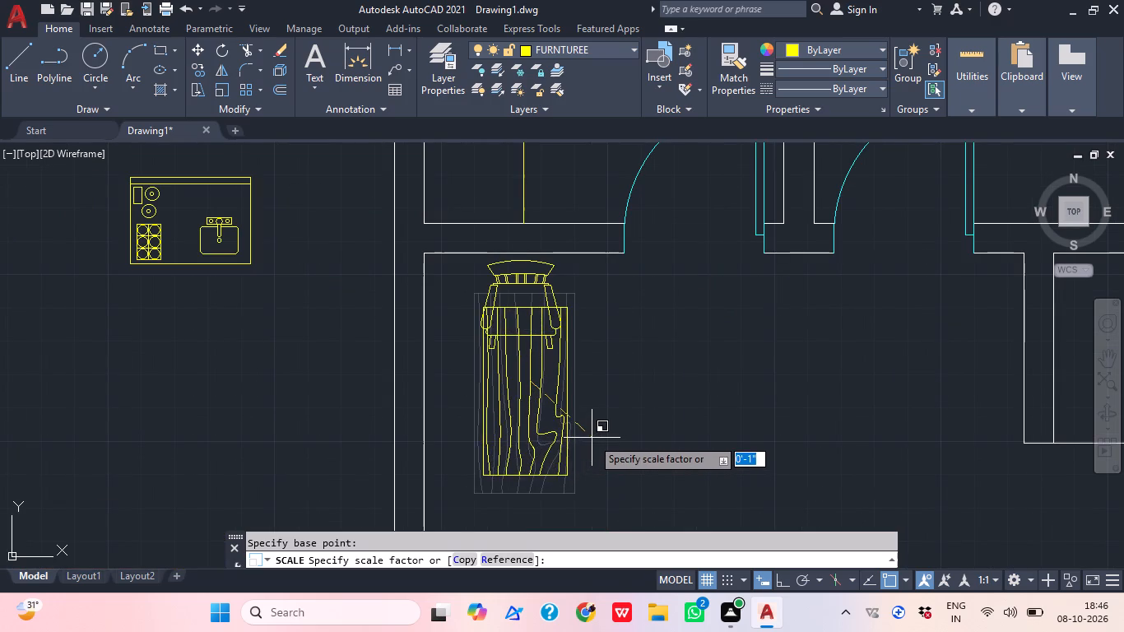
left_click(592, 430)
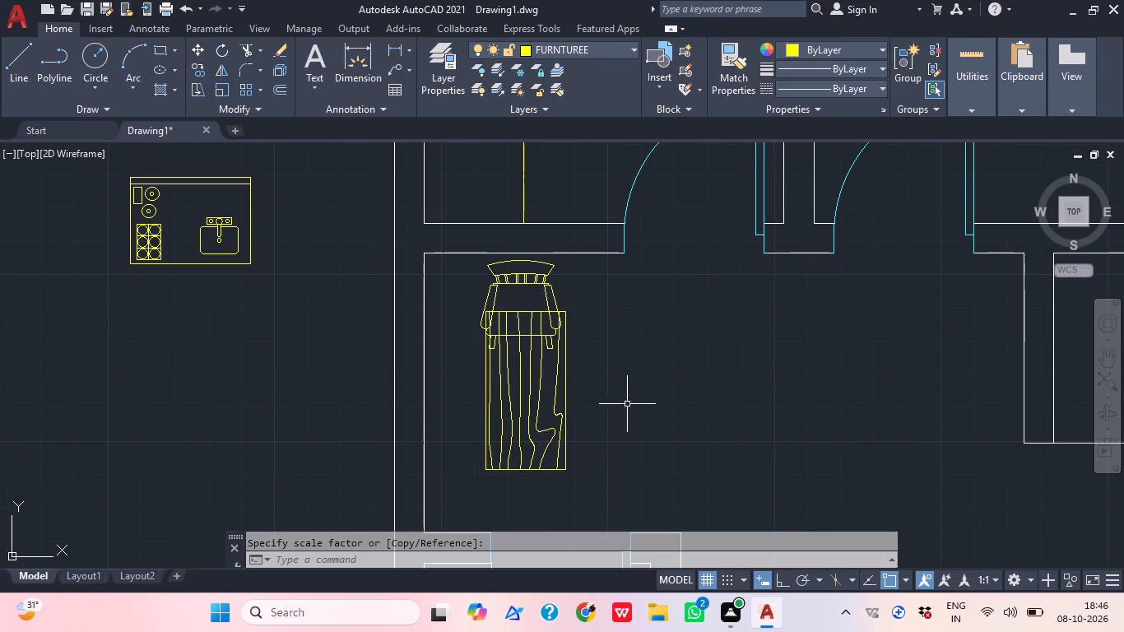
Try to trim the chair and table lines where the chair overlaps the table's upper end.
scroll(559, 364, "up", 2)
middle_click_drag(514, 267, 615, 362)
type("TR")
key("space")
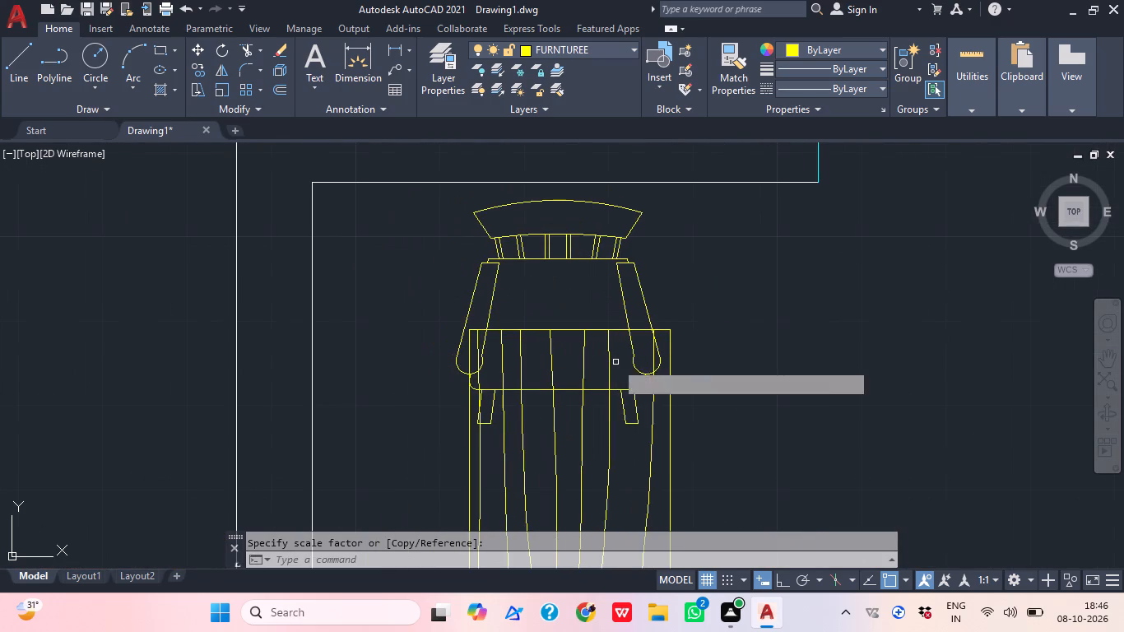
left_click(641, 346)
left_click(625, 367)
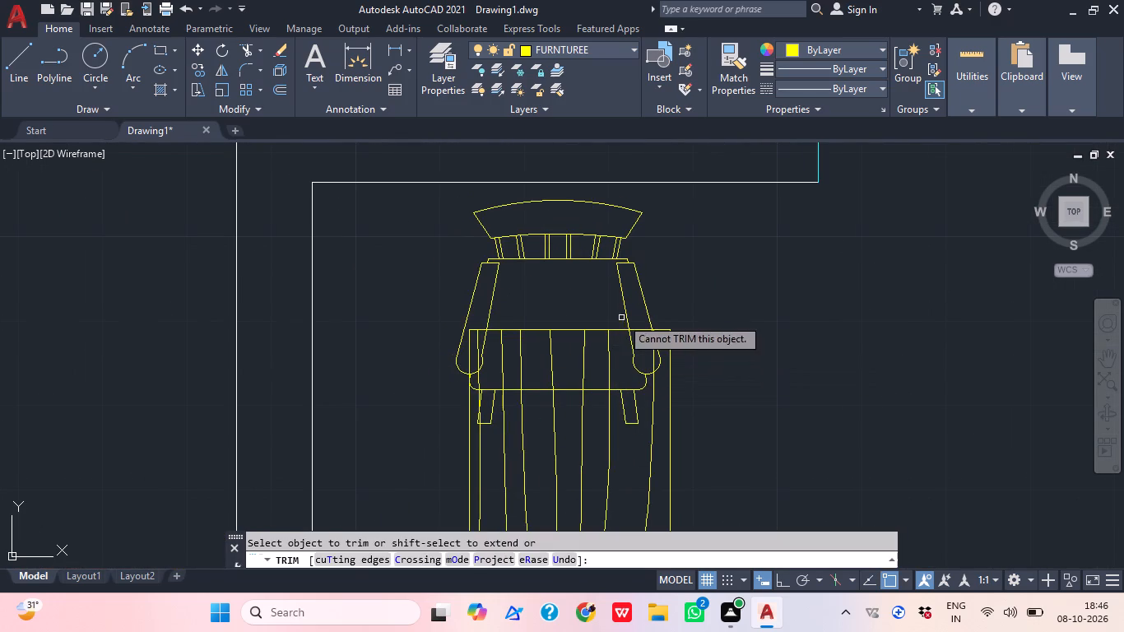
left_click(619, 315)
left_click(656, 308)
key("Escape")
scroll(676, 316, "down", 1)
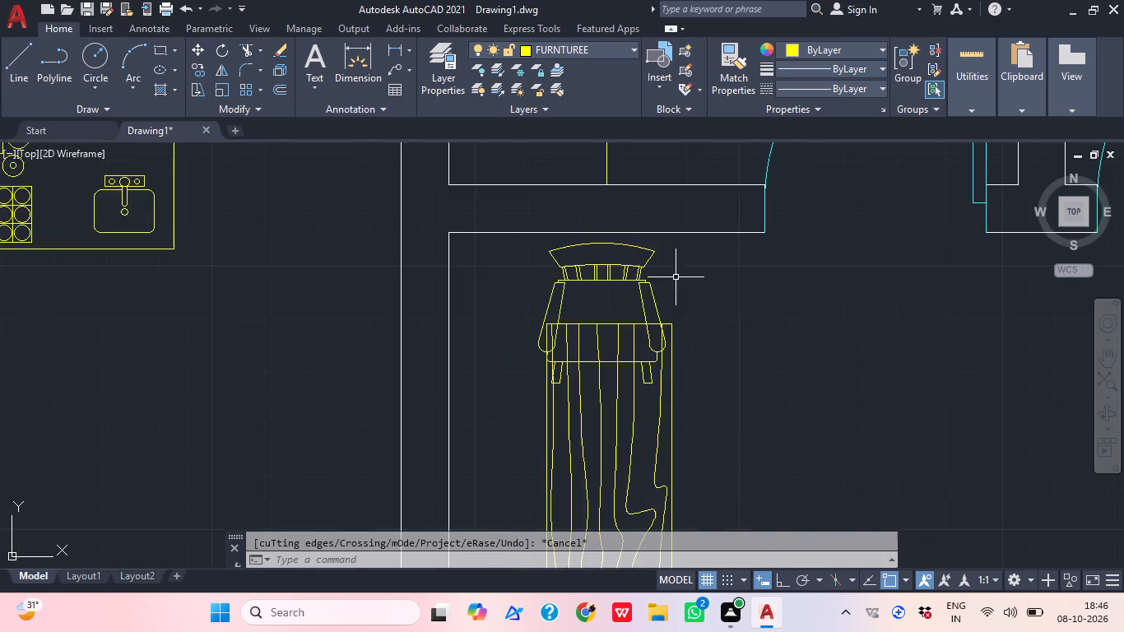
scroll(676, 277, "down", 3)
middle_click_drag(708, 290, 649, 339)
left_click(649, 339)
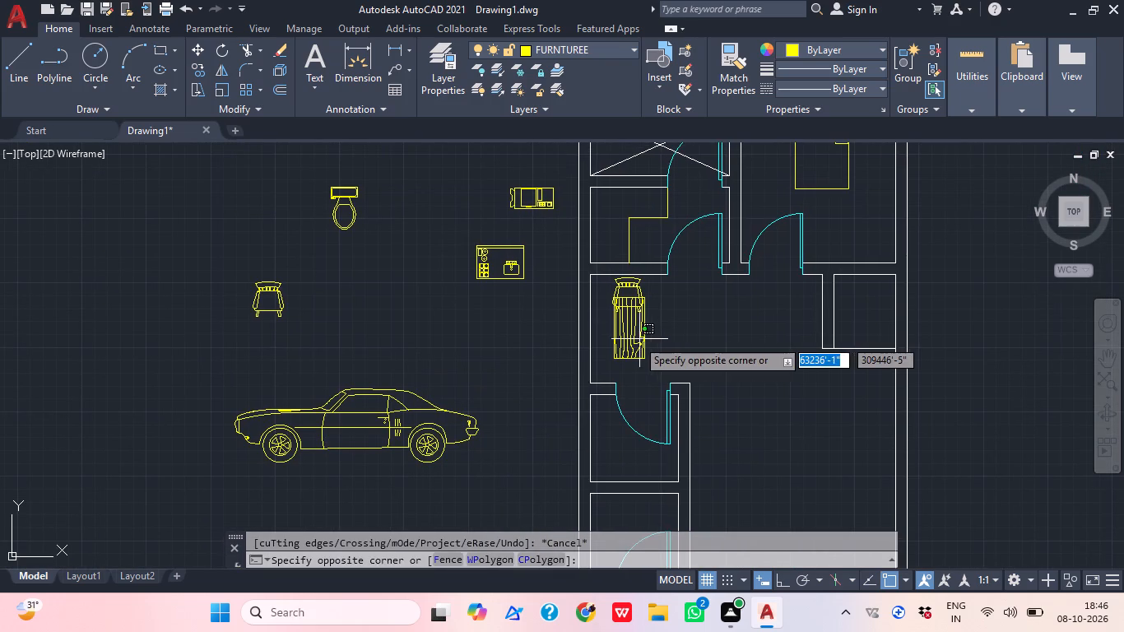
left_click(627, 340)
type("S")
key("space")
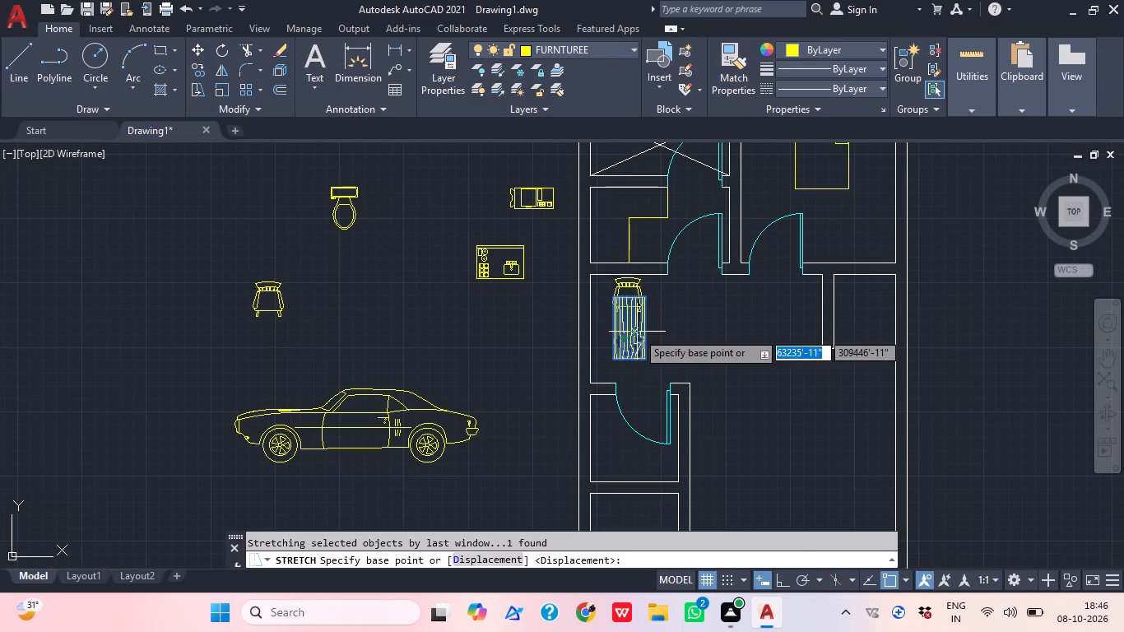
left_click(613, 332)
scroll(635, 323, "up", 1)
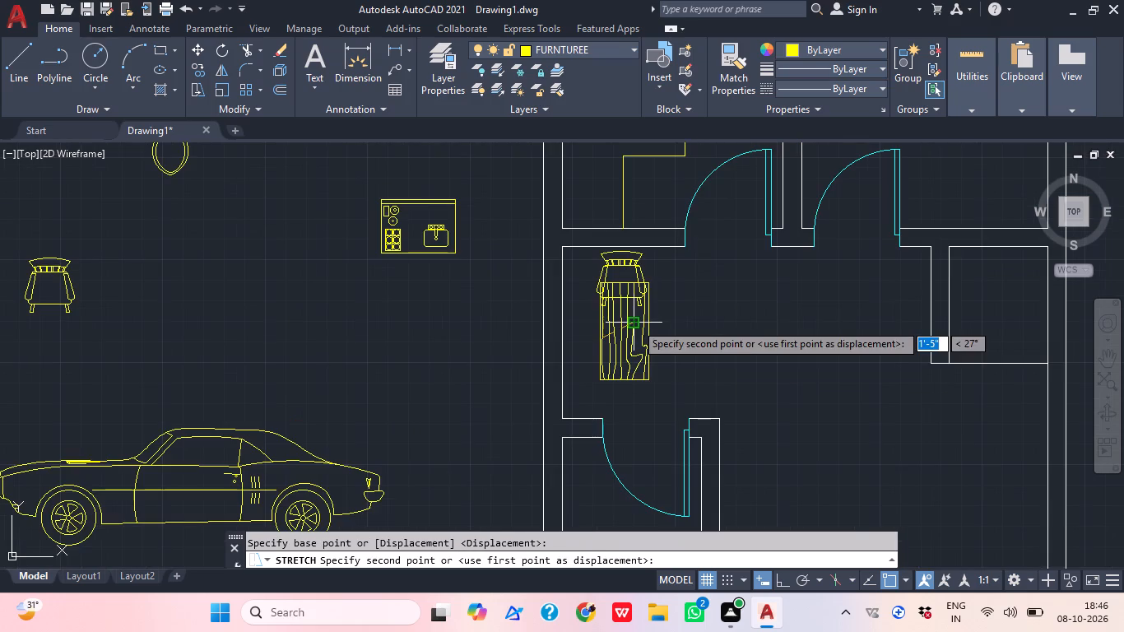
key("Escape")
Delete the chair that overlaps the dining table's upper end.
scroll(636, 259, "up", 2)
left_click(657, 265)
left_click(499, 269)
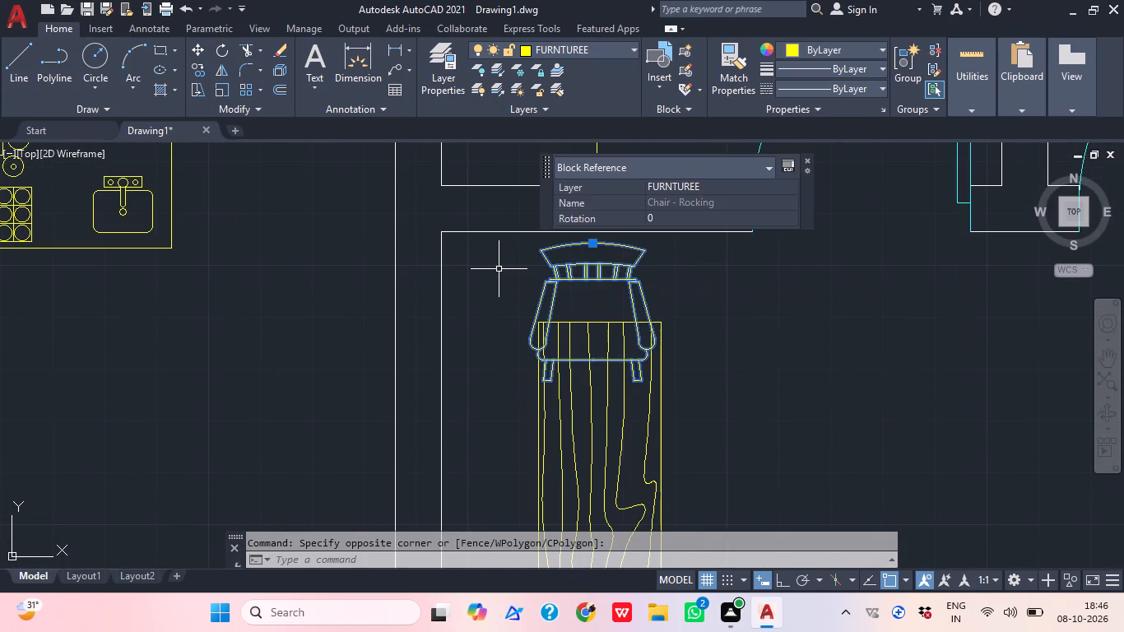
key("Delete")
Scale the woodgrain dining table down further by eye about a point near its centre.
left_click(755, 448)
scroll(712, 280, "down", 3)
scroll(722, 262, "up", 1)
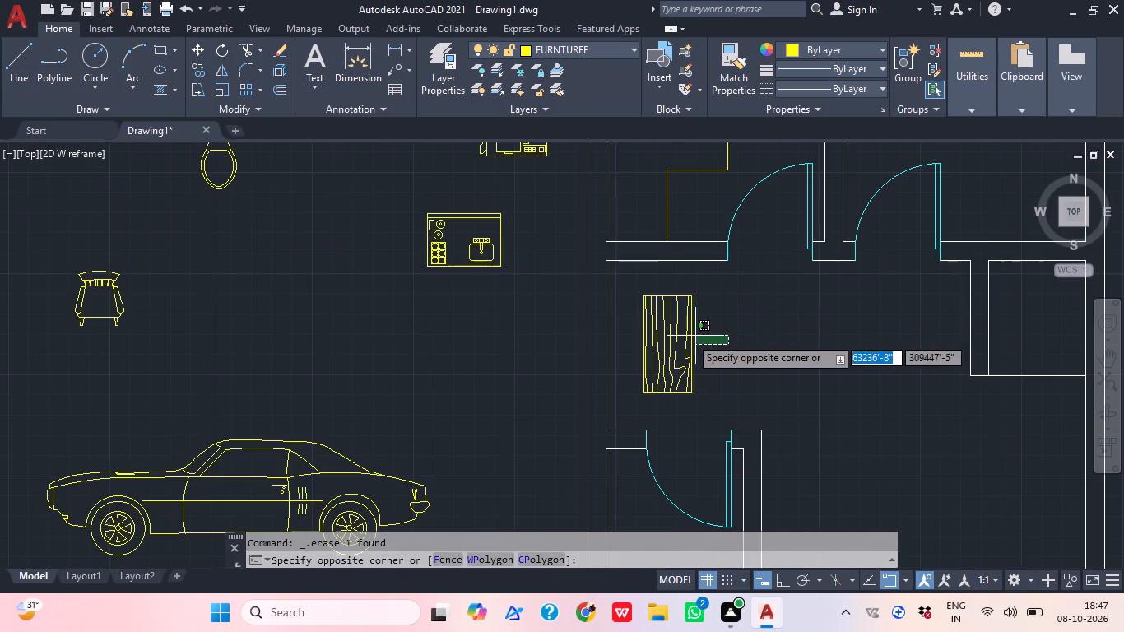
left_click(640, 333)
key("s")
type("C")
key("space")
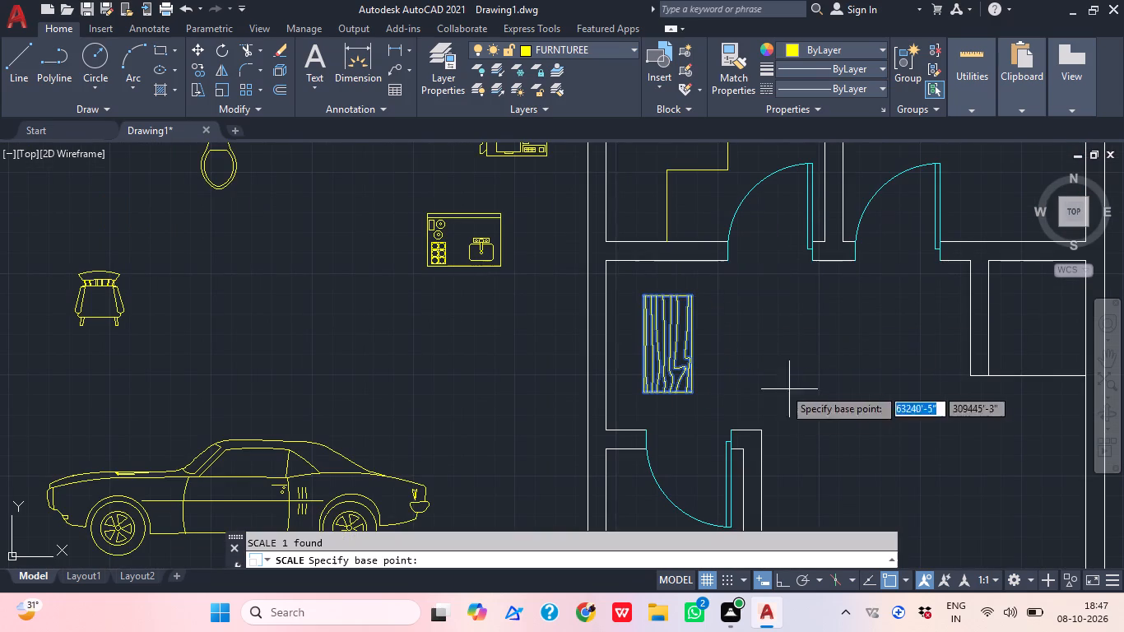
left_click(661, 346)
left_click(681, 366)
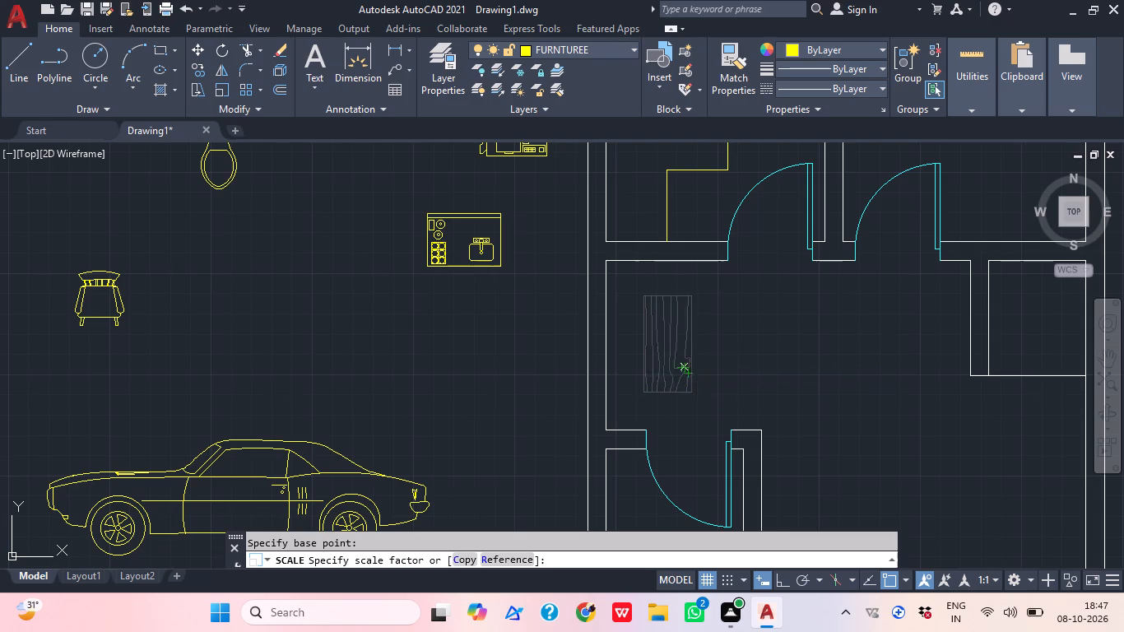
Scale the ready-made chair outside the plan down by eye to suit the smaller dining table.
left_click(147, 295)
left_click(76, 292)
key("s")
key("c")
key("space")
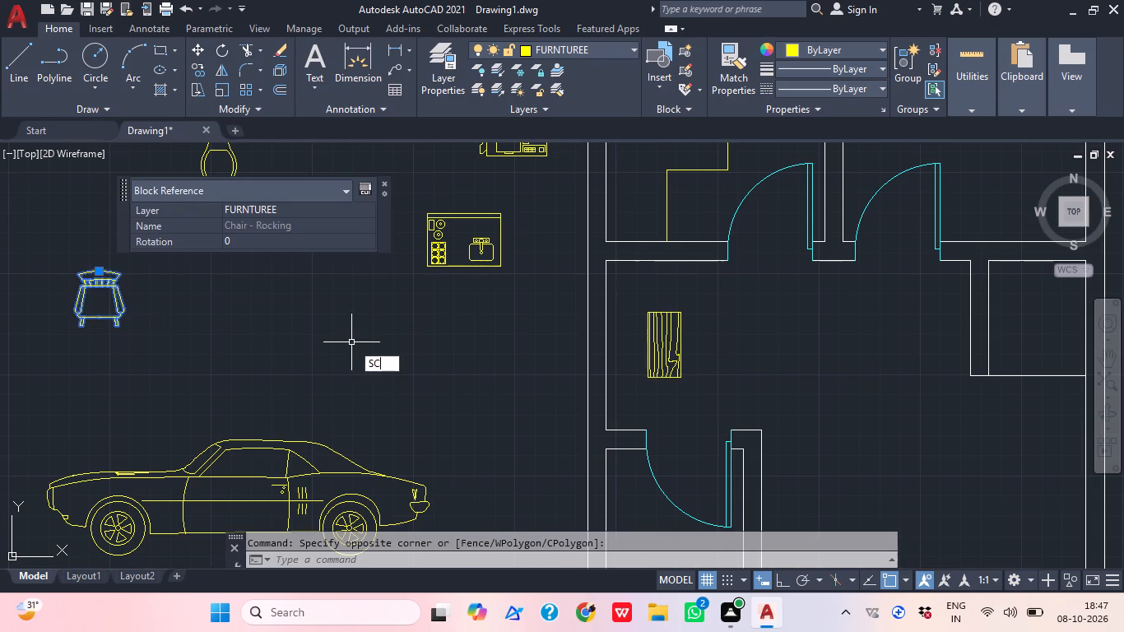
left_click(81, 302)
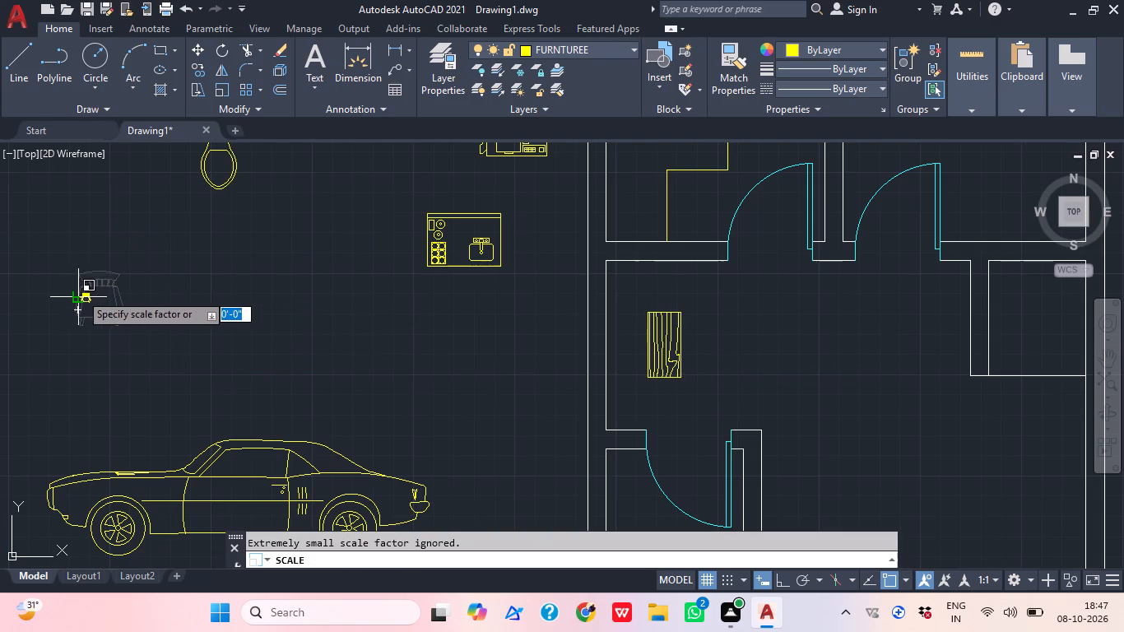
scroll(99, 299, "up", 2)
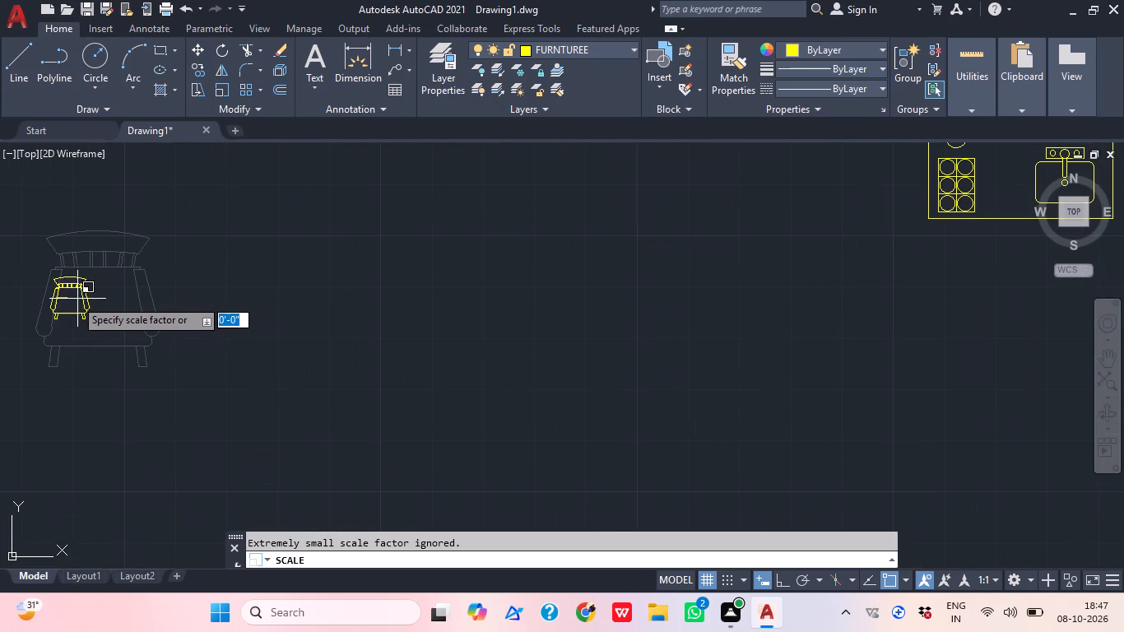
left_click(81, 300)
Move the reduced chair from outside the plan to just above the dining table's upper edge, roughly centred on it.
left_click(124, 347)
left_click(26, 258)
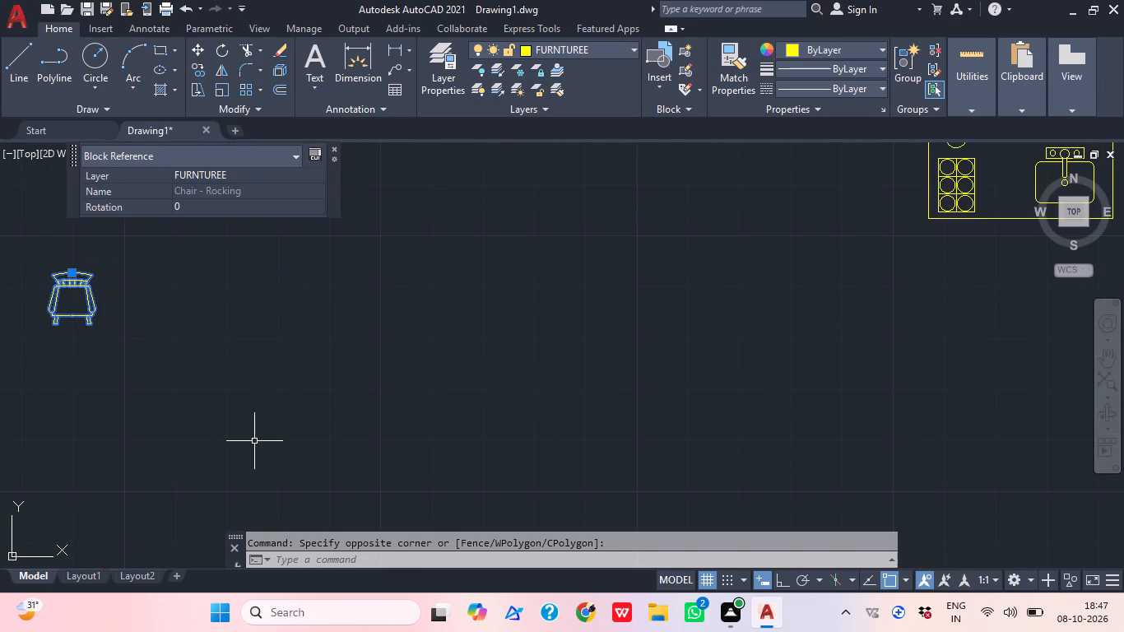
key("m")
key("space")
left_click(68, 304)
scroll(89, 287, "up", 1)
scroll(103, 277, "down", 2)
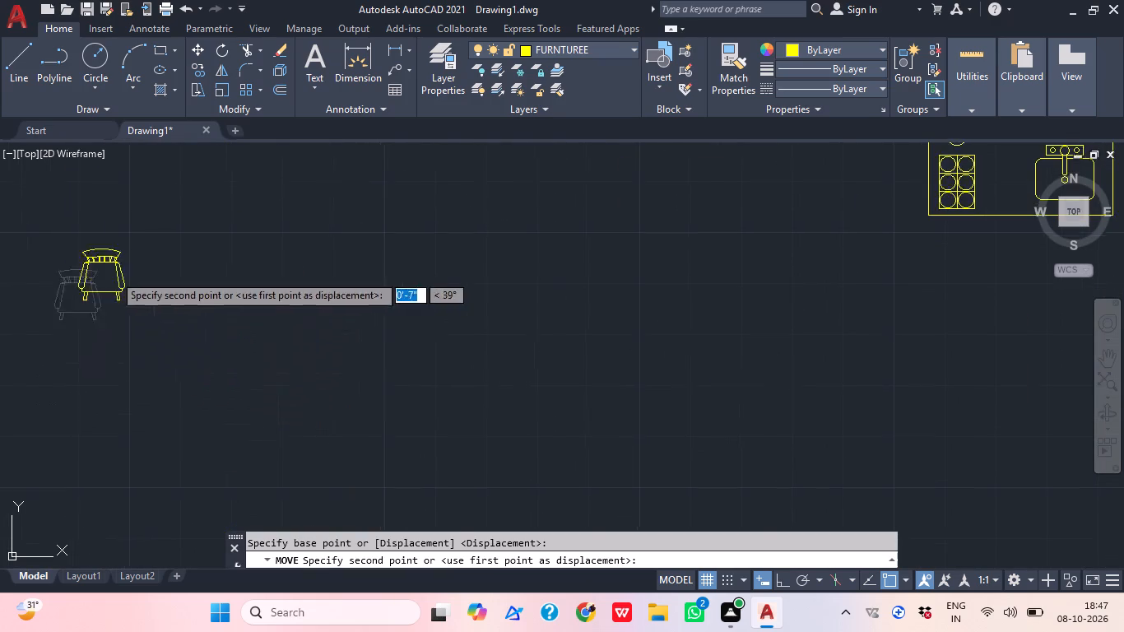
scroll(118, 269, "down", 2)
scroll(502, 290, "up", 2)
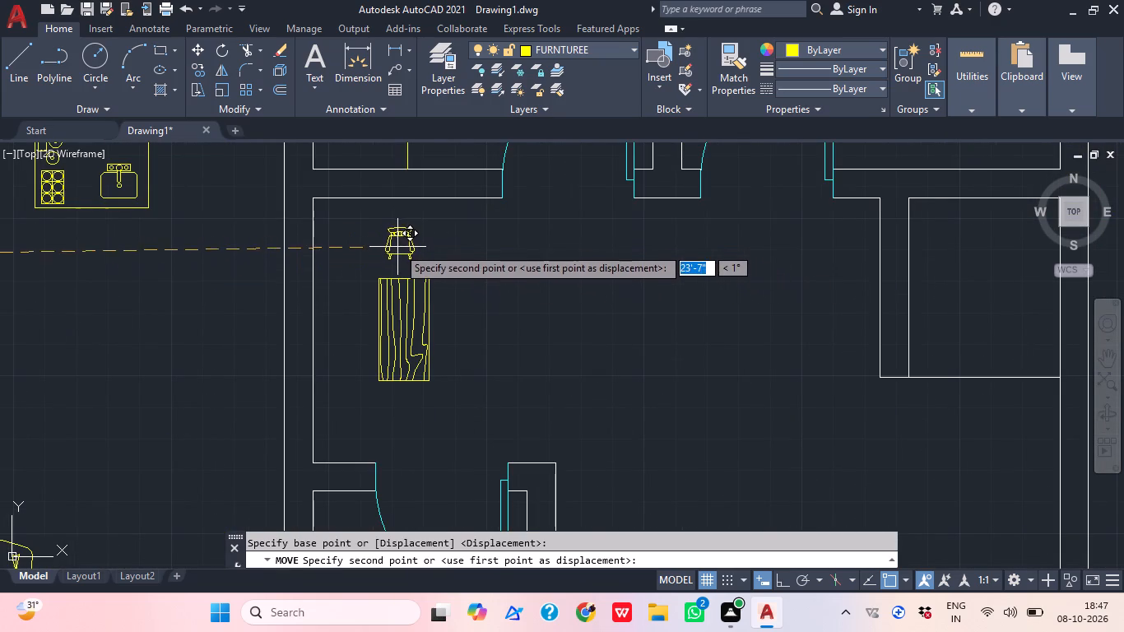
scroll(400, 258, "up", 3)
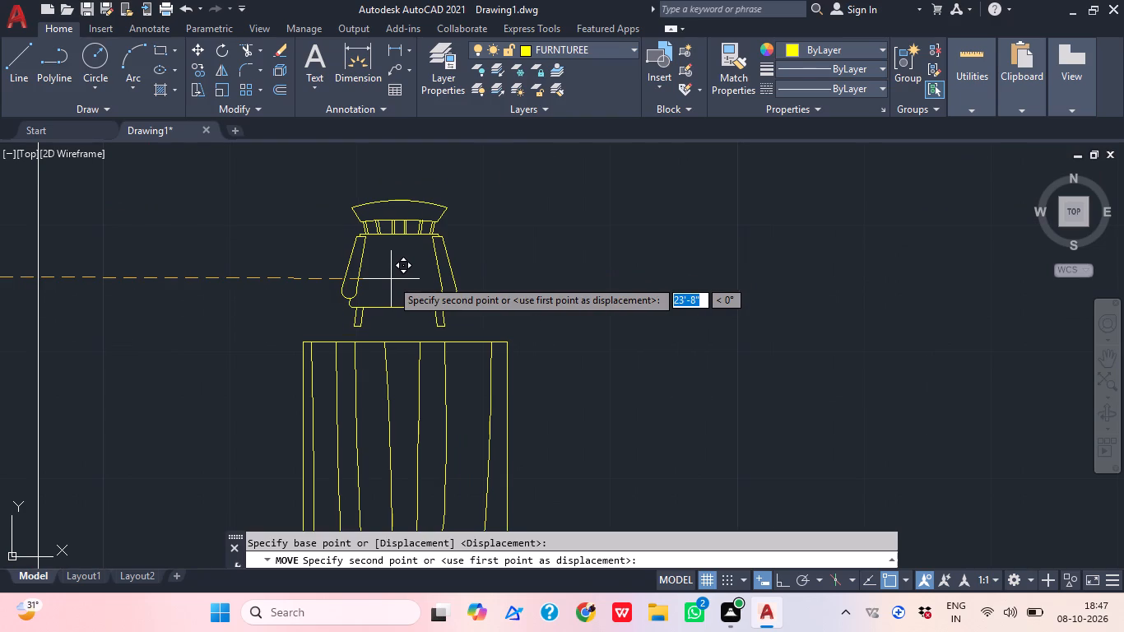
left_click(389, 285)
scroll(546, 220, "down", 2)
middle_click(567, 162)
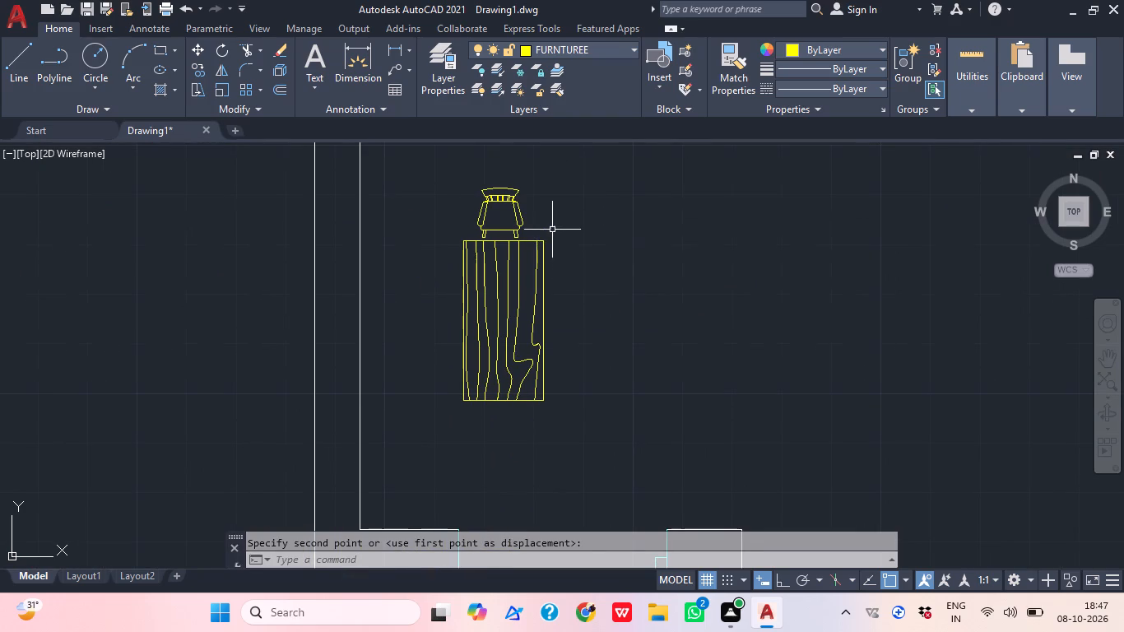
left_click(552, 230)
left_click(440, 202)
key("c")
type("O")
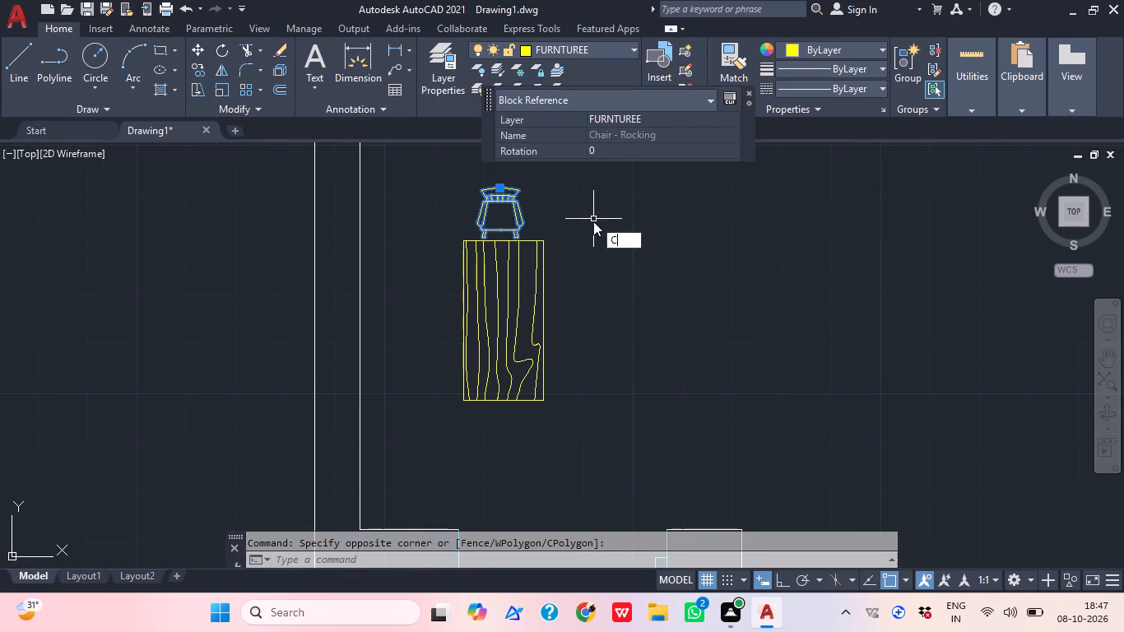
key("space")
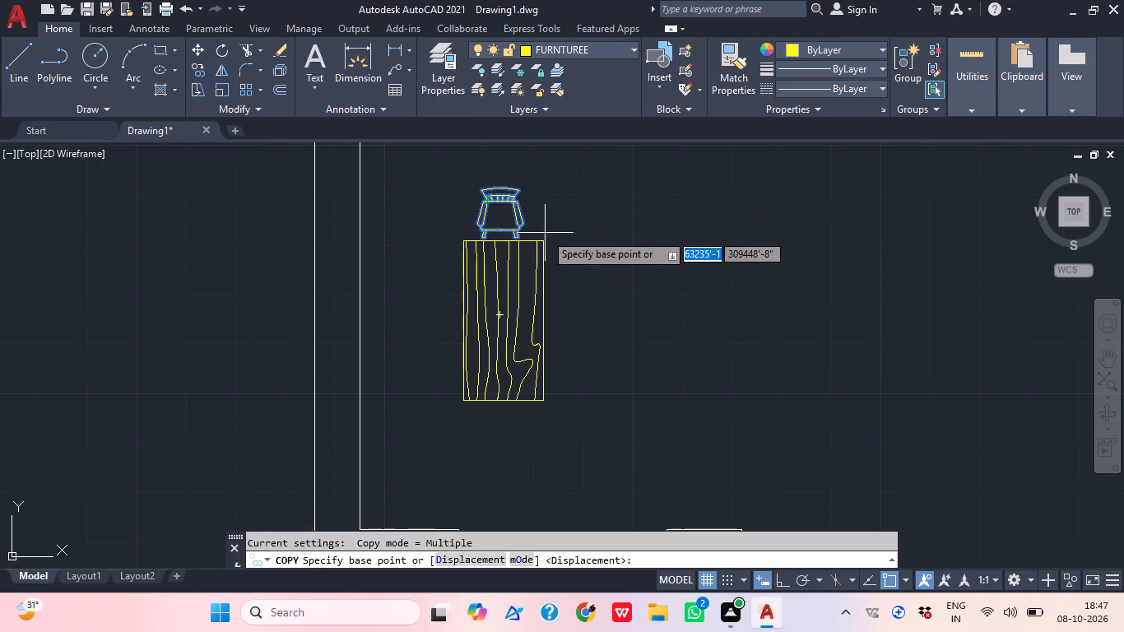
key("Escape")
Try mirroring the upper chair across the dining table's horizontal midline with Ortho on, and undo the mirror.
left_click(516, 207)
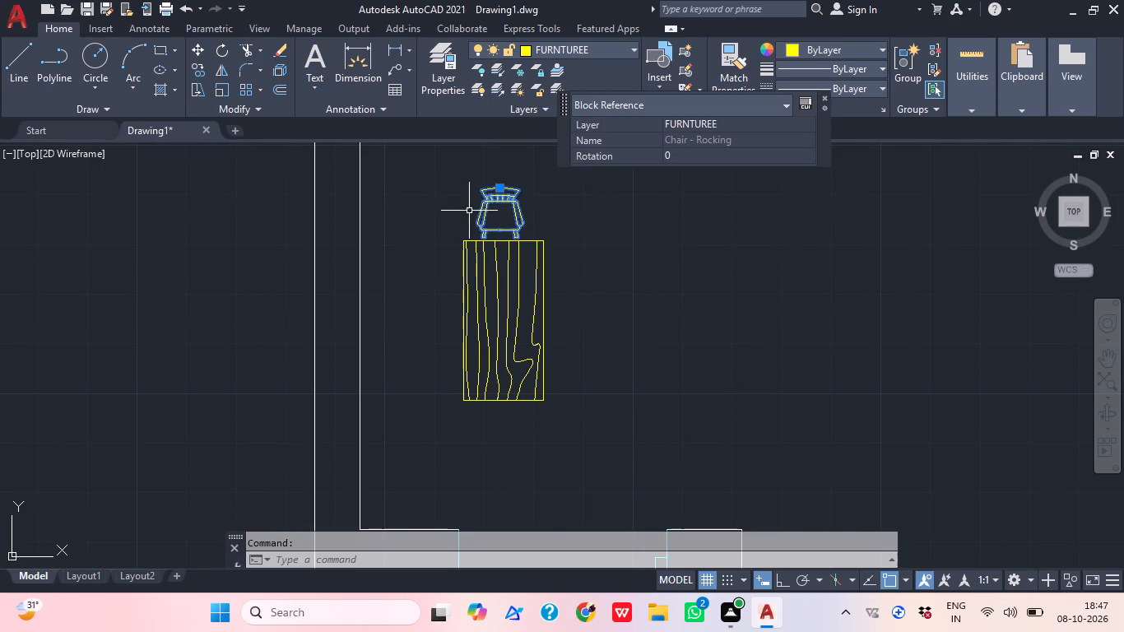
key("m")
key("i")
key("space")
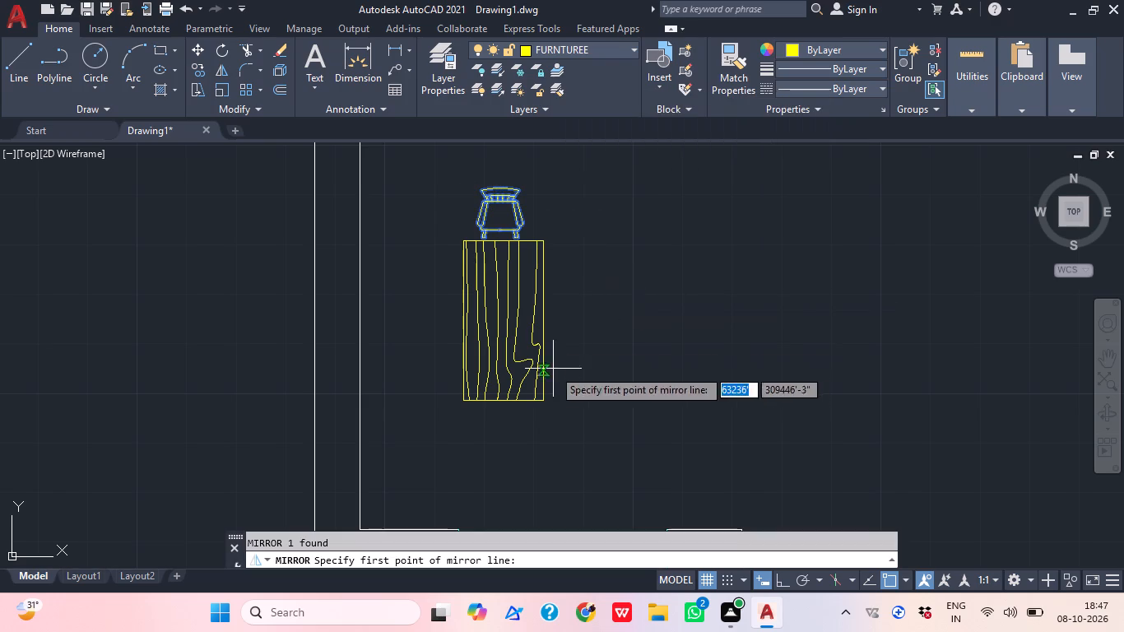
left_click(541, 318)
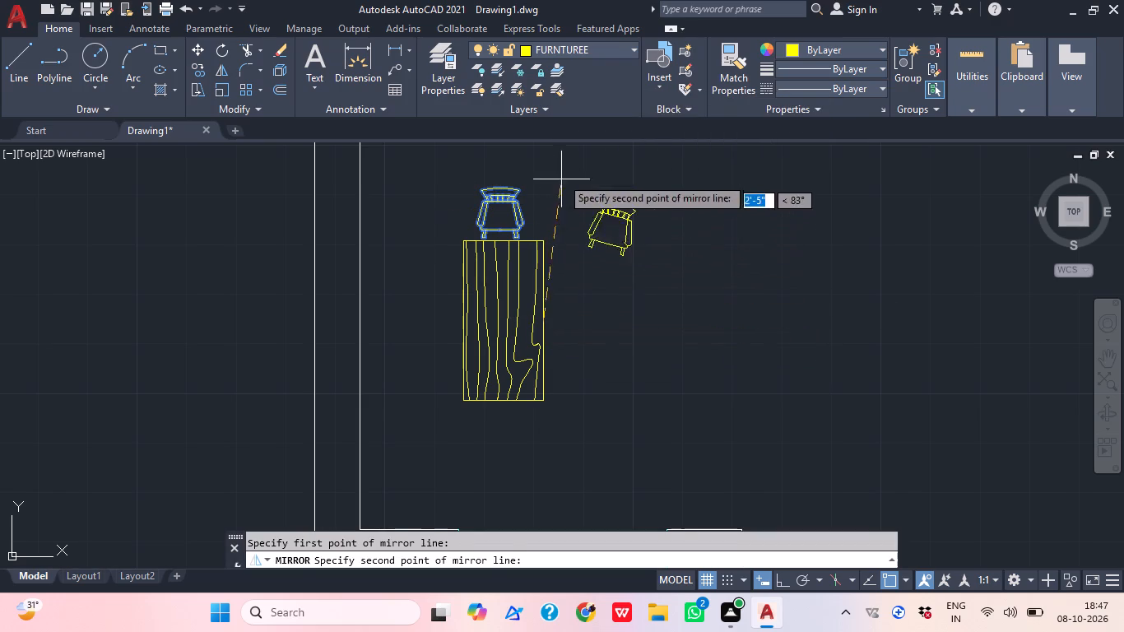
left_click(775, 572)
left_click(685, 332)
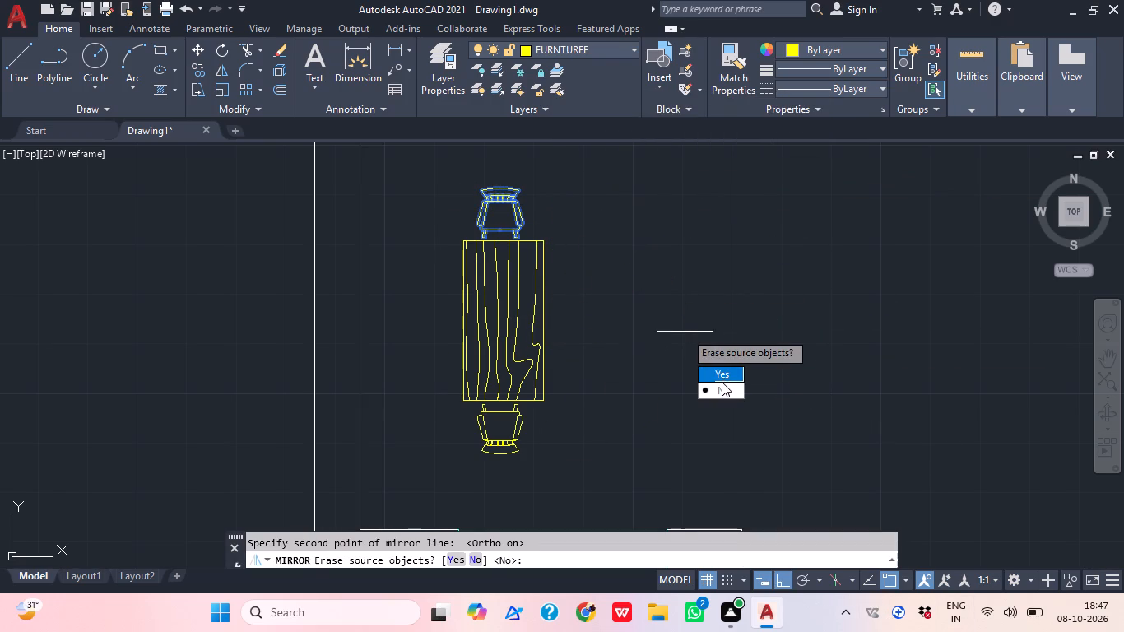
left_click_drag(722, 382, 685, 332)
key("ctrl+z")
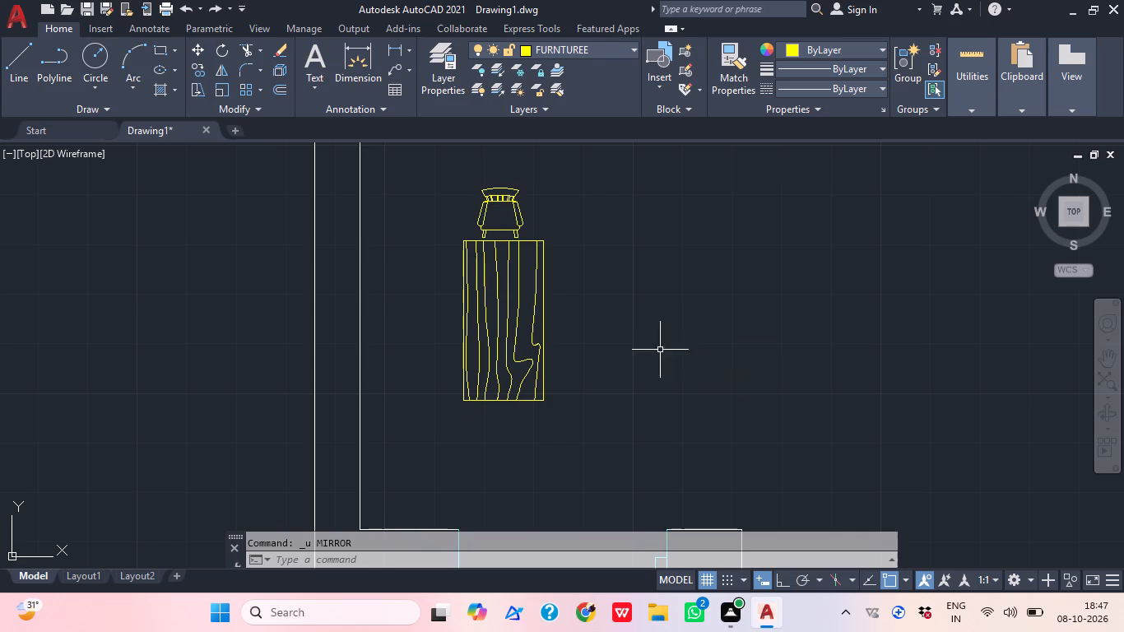
Mirror the upper chair to the table's lower end across its horizontal midline with Ortho on, keeping the source chair.
left_click(507, 195)
key("m")
key("i")
key("space")
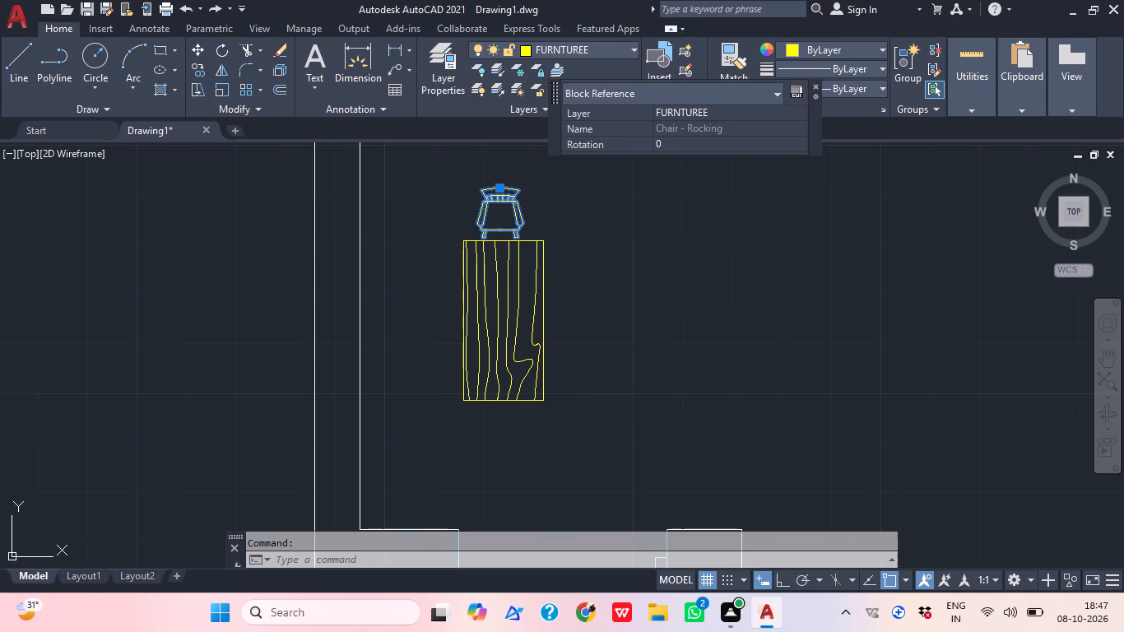
left_click(545, 317)
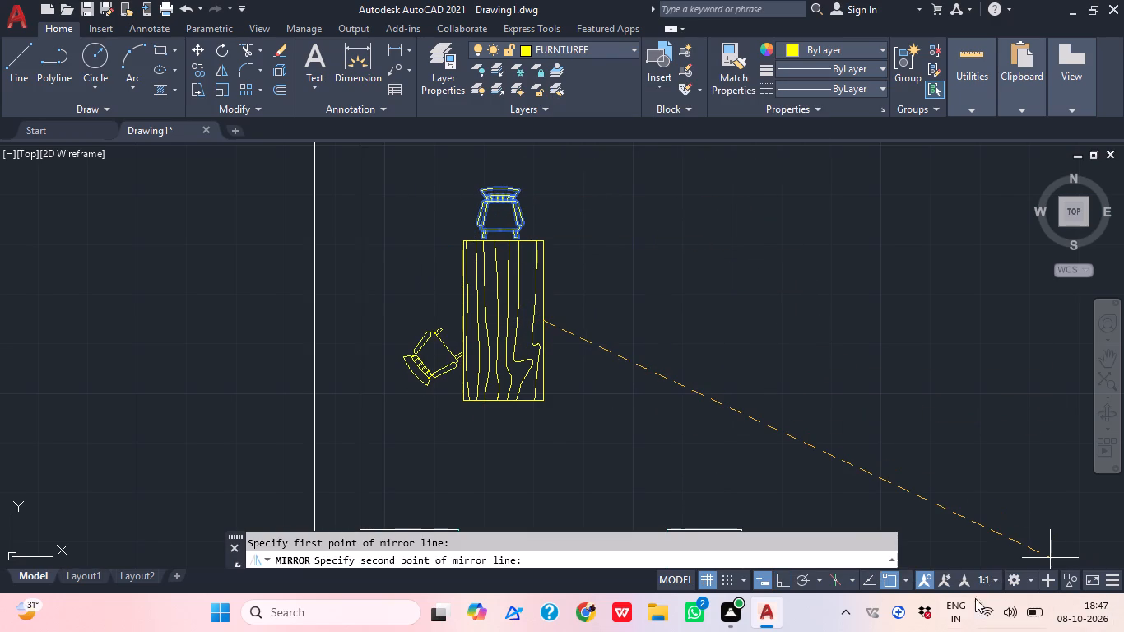
left_click(782, 579)
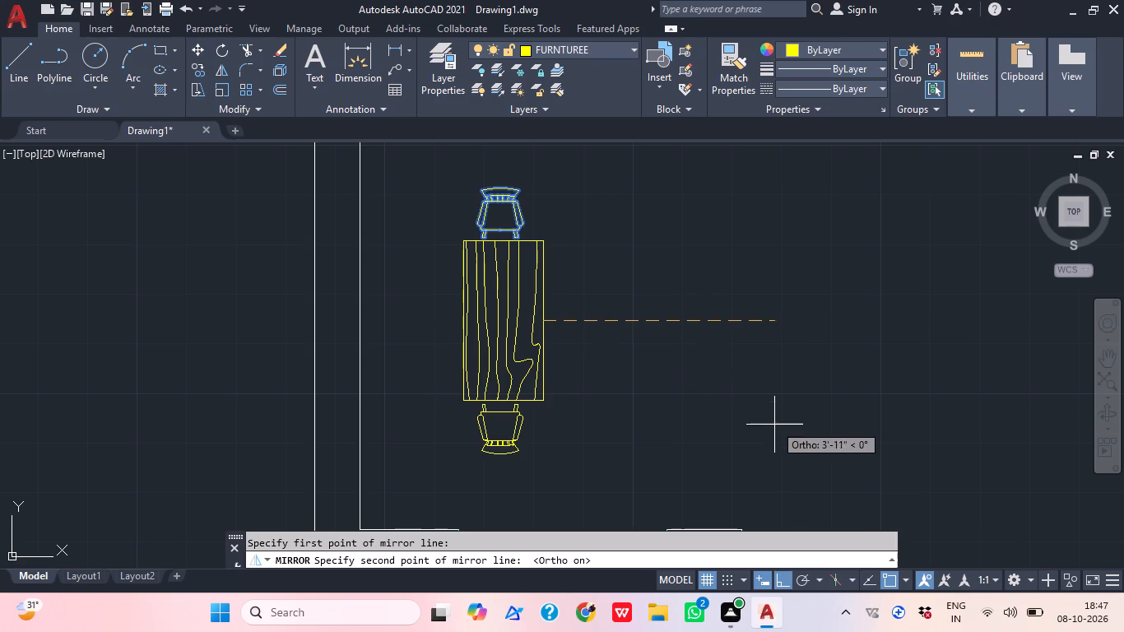
left_click(749, 368)
left_click_drag(768, 421, 746, 368)
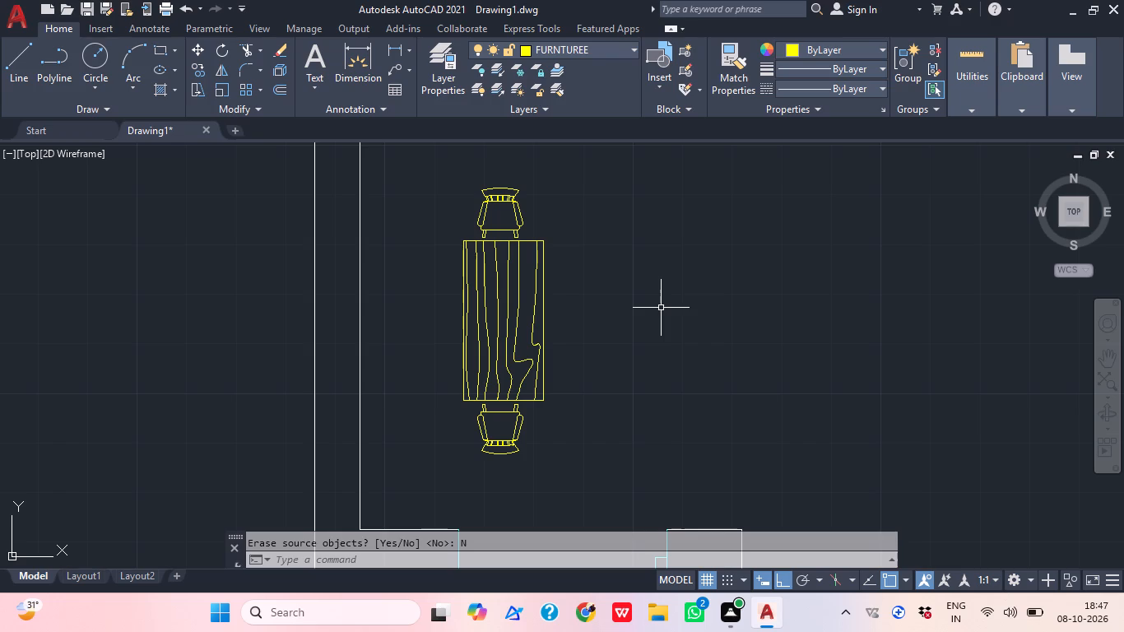
Copy the lower chair about 1'-8" horizontally to the right, beside the dining table's lower end.
middle_click_drag(550, 326, 561, 300)
scroll(561, 300, "up", 1)
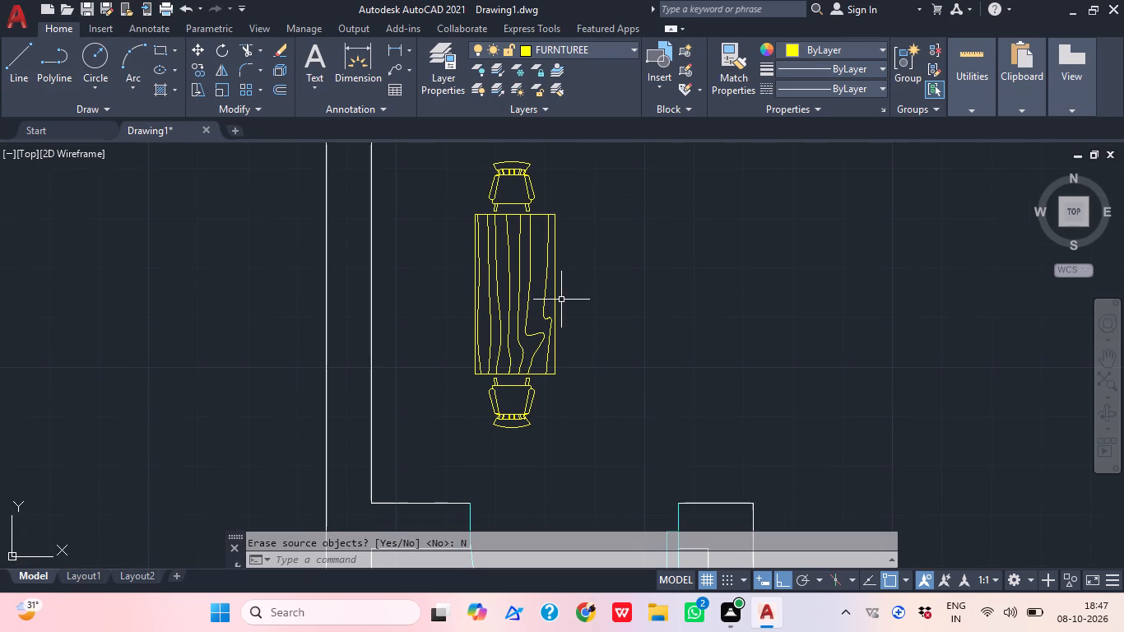
right_click(561, 300)
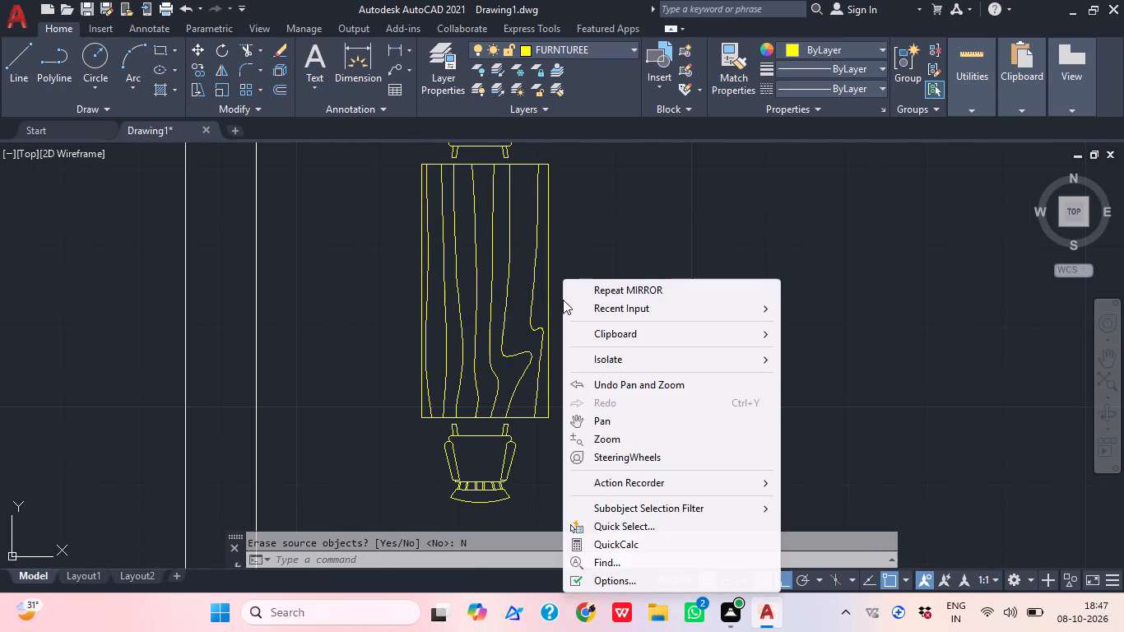
scroll(555, 271, "up", 1)
scroll(596, 240, "down", 4)
left_click(819, 200)
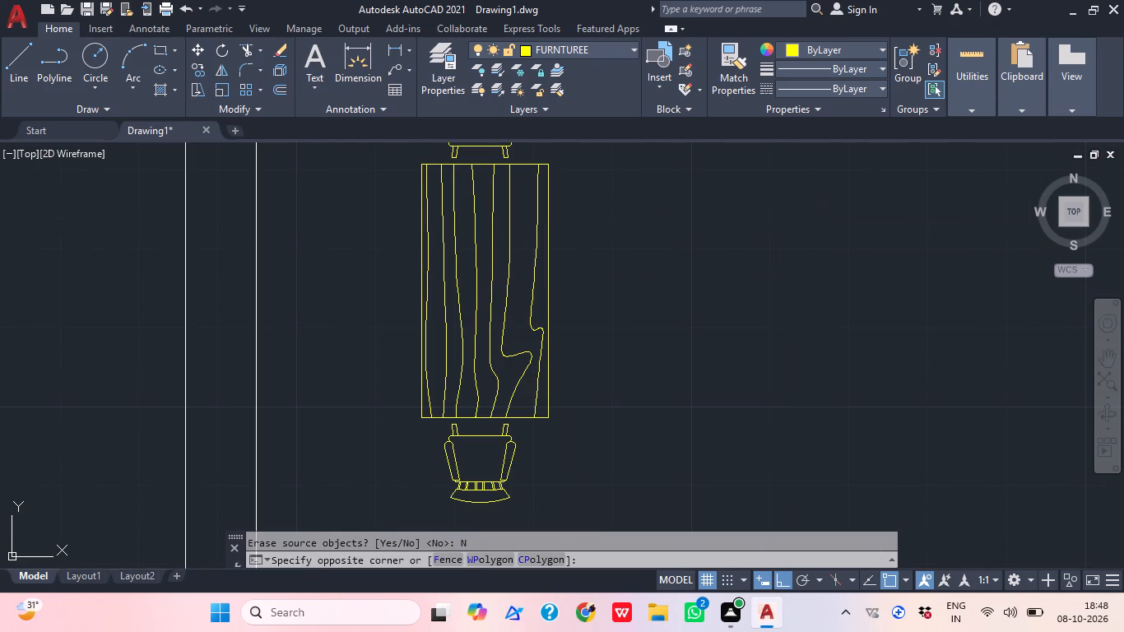
left_click(695, 284)
left_click(492, 462)
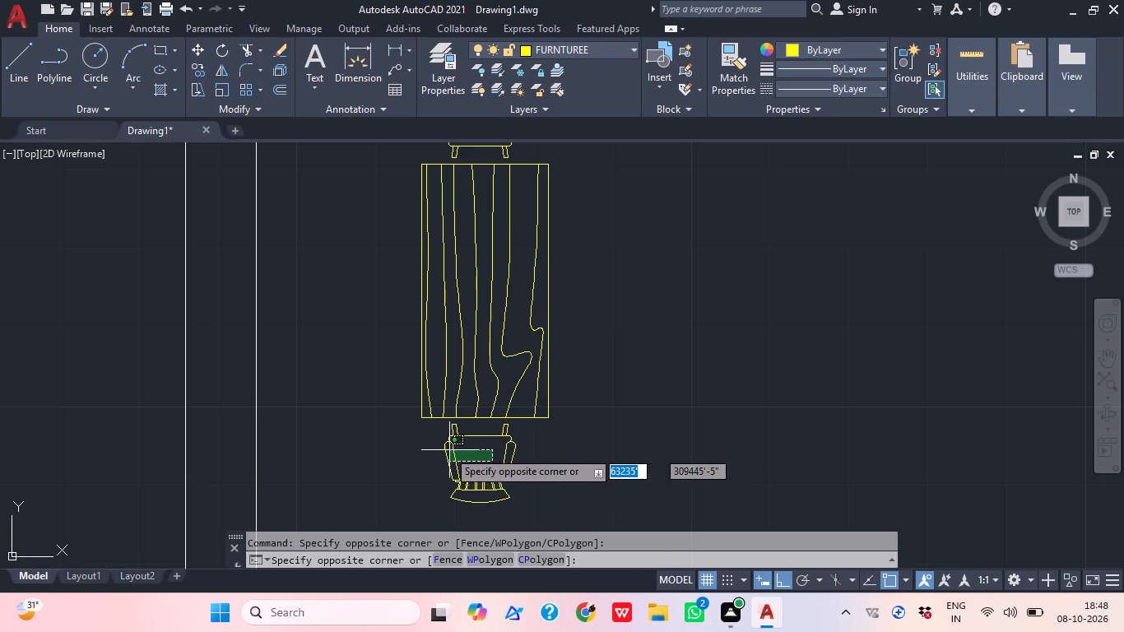
left_click(425, 450)
key("c")
key("o")
key("space")
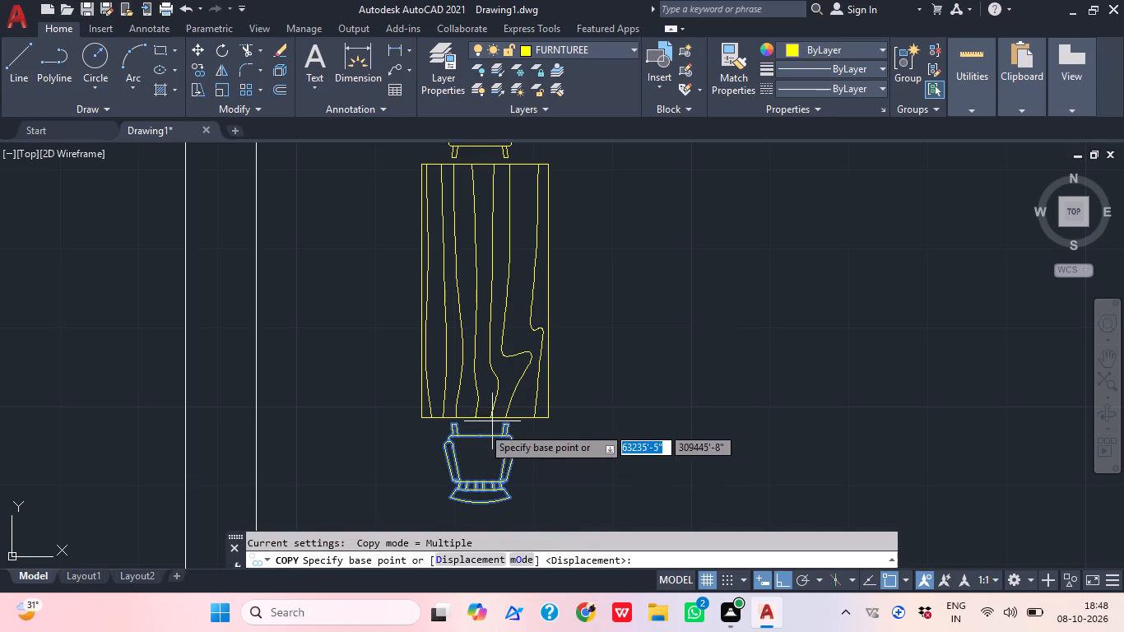
left_click(479, 436)
left_click(640, 380)
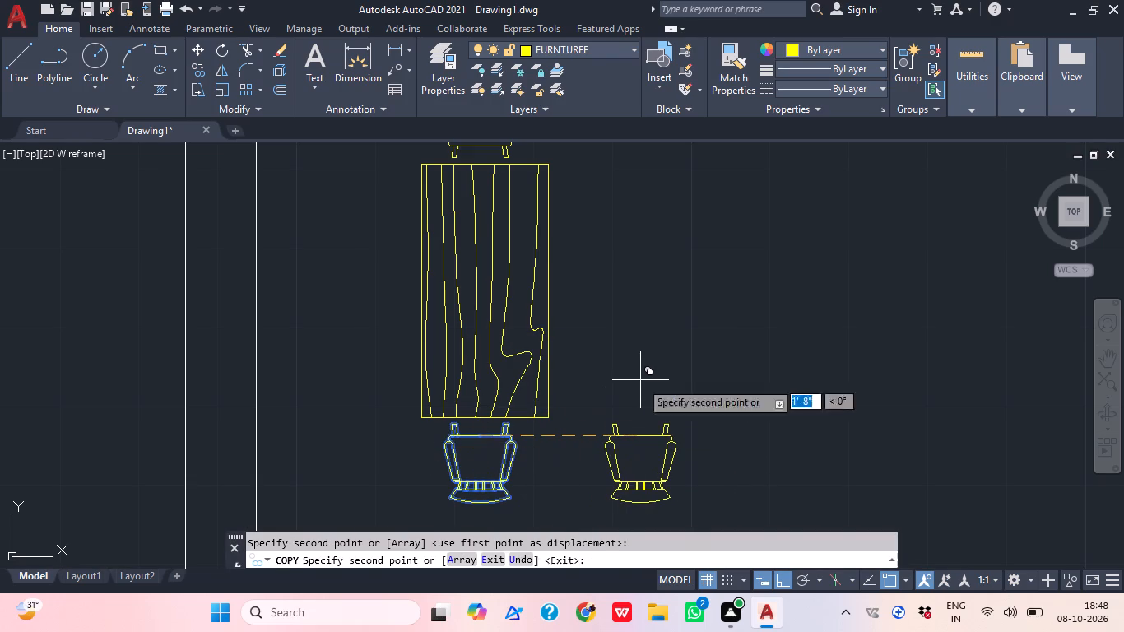
key("Escape")
Rotate the copied chair beside the table's lower end by 90° with Ortho on, so its front faces the table.
left_click(728, 507)
left_click(580, 404)
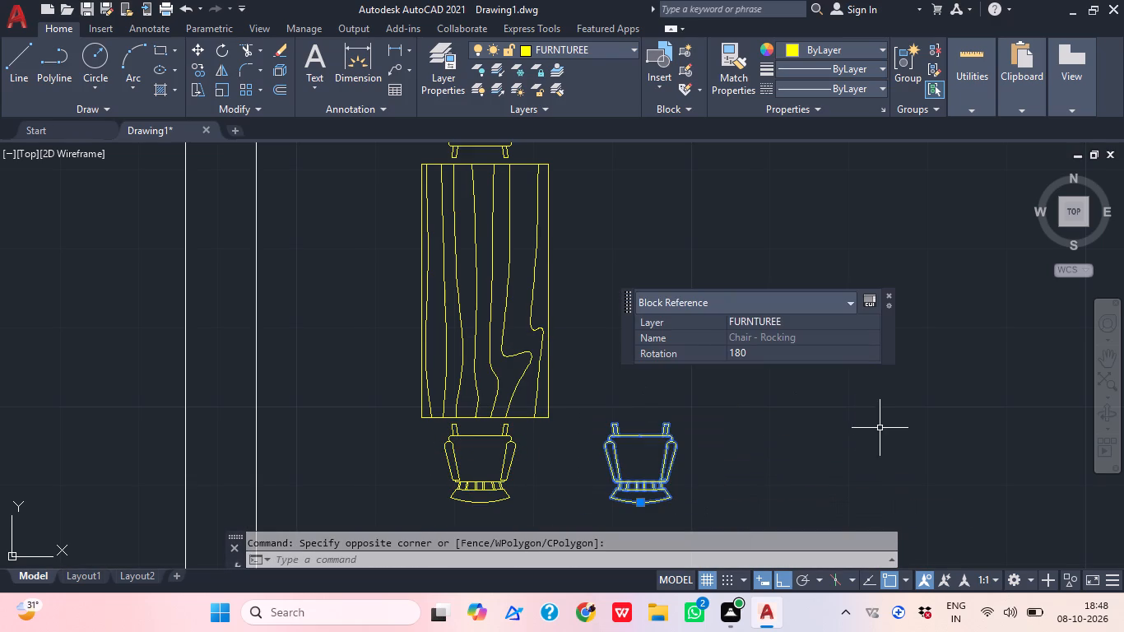
key("r")
key("o")
key("space")
left_click(639, 425)
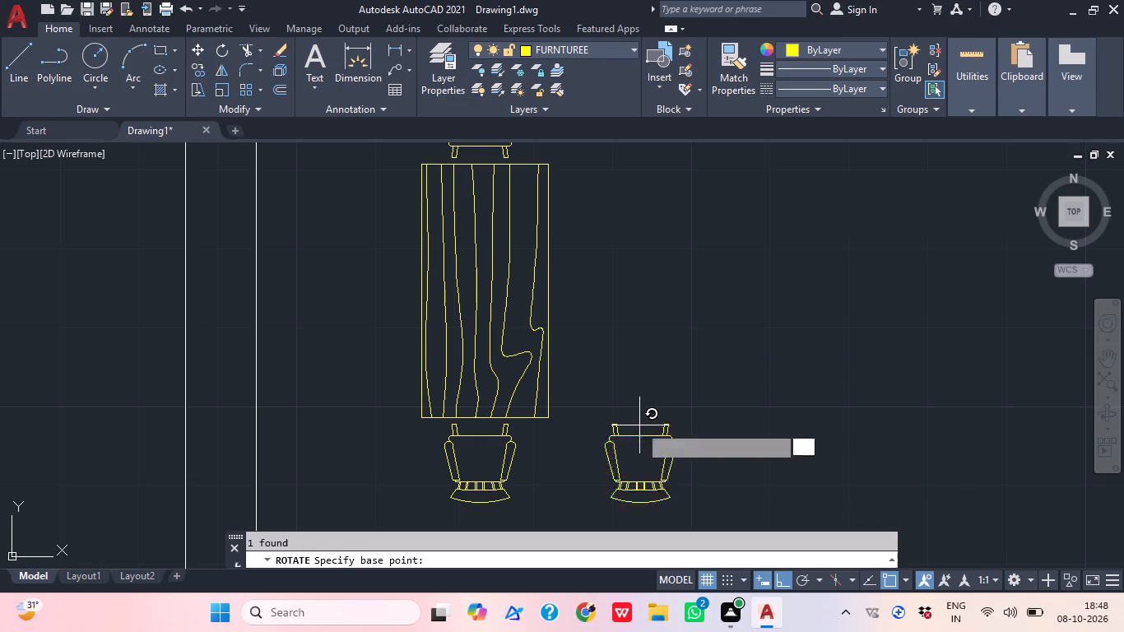
left_click(611, 268)
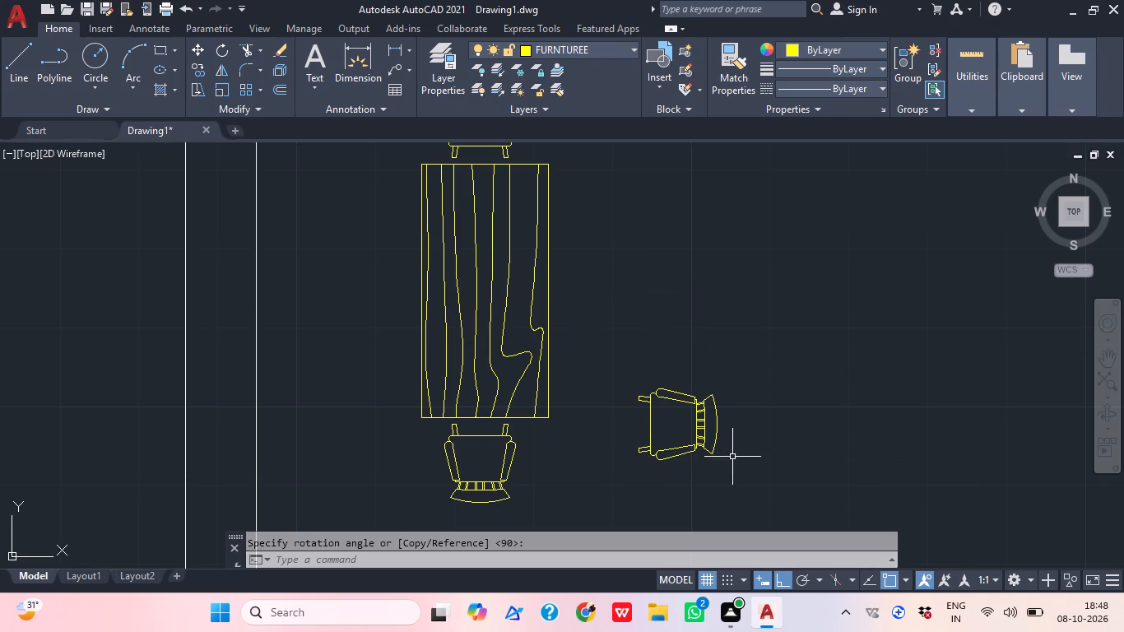
With Ortho off, copy the rotated chair to two positions along the dining table's right side, spaced about 1'-3" apart vertically.
left_click(745, 468)
left_click(672, 407)
key("c")
key("o")
key("space")
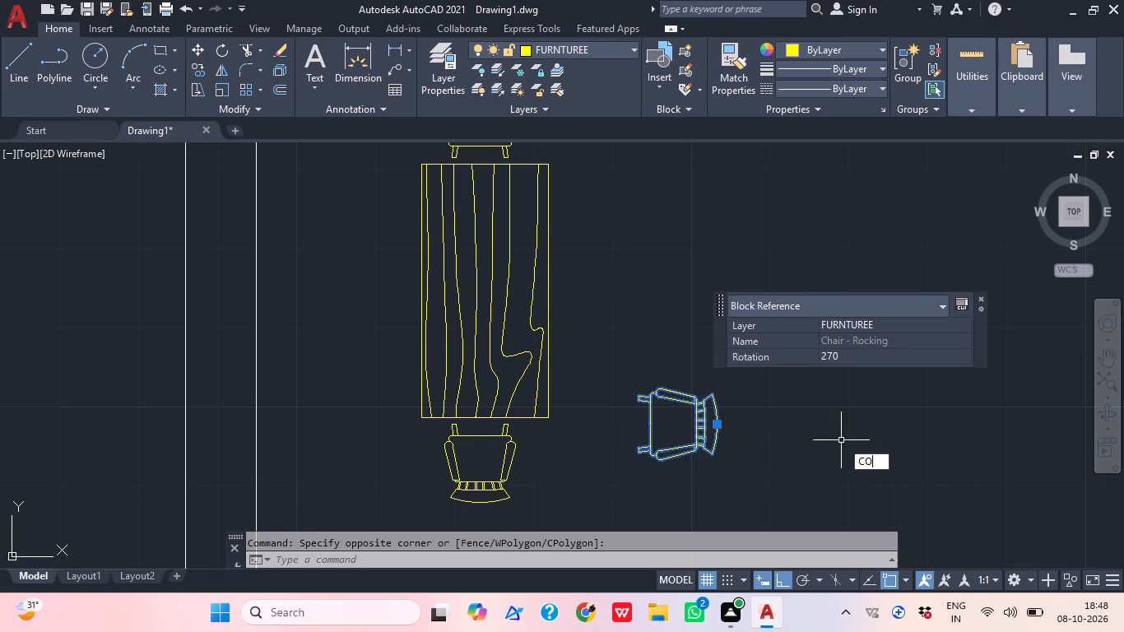
left_click(645, 426)
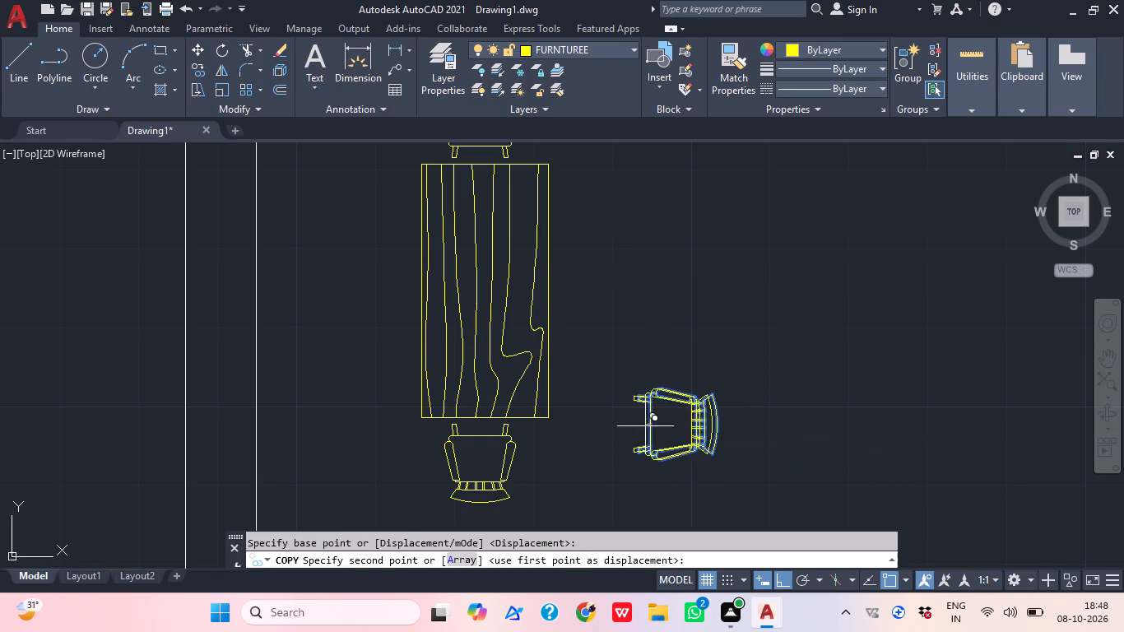
left_click(779, 583)
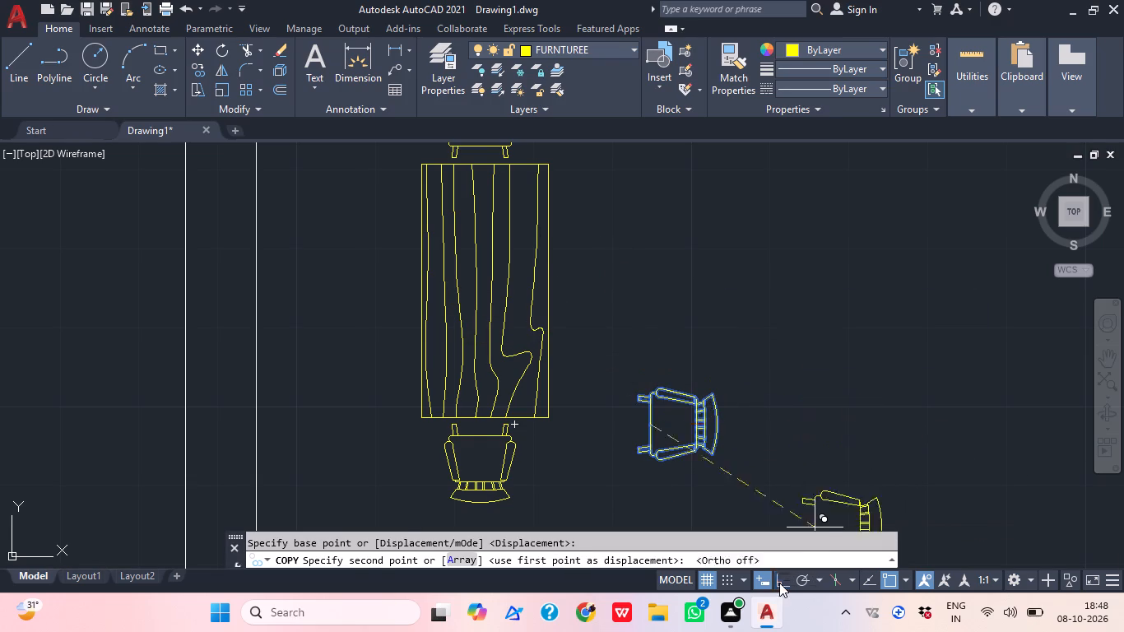
left_click(578, 338)
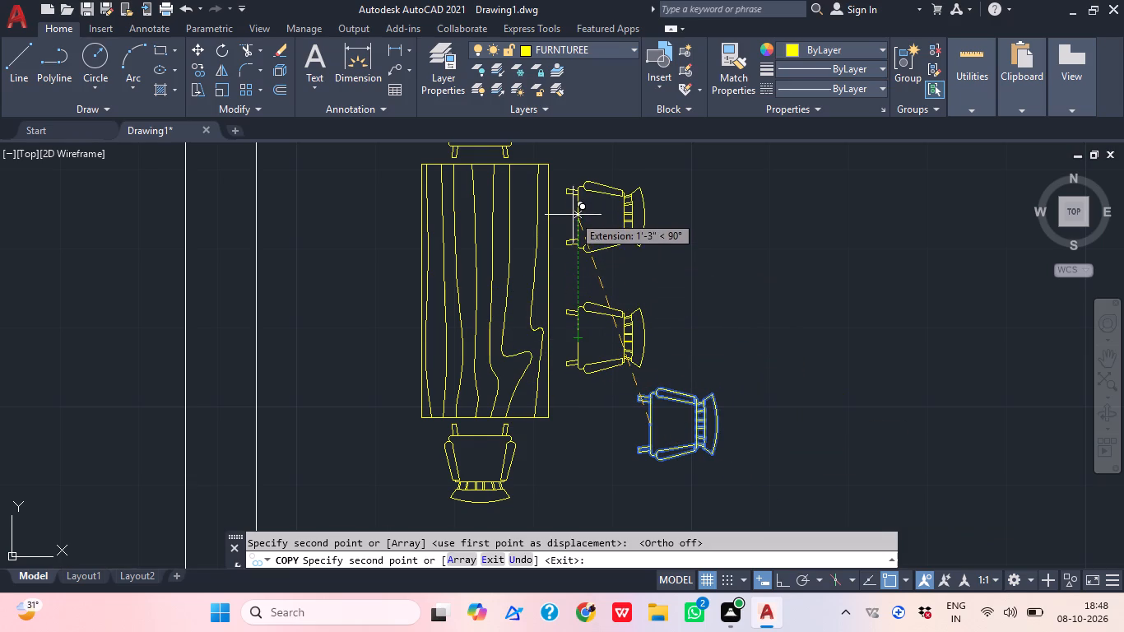
left_click(573, 213)
scroll(609, 199, "down", 2)
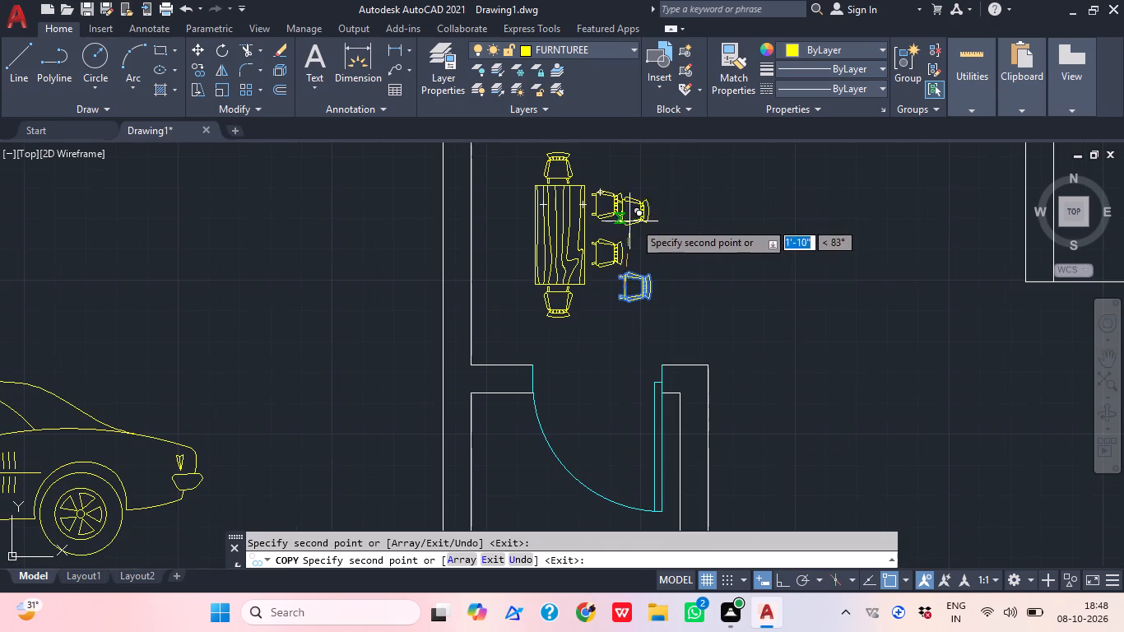
key("Escape")
Delete the leftover rotated chair lying below and to the right of the two side chairs.
left_click(690, 325)
left_click(618, 271)
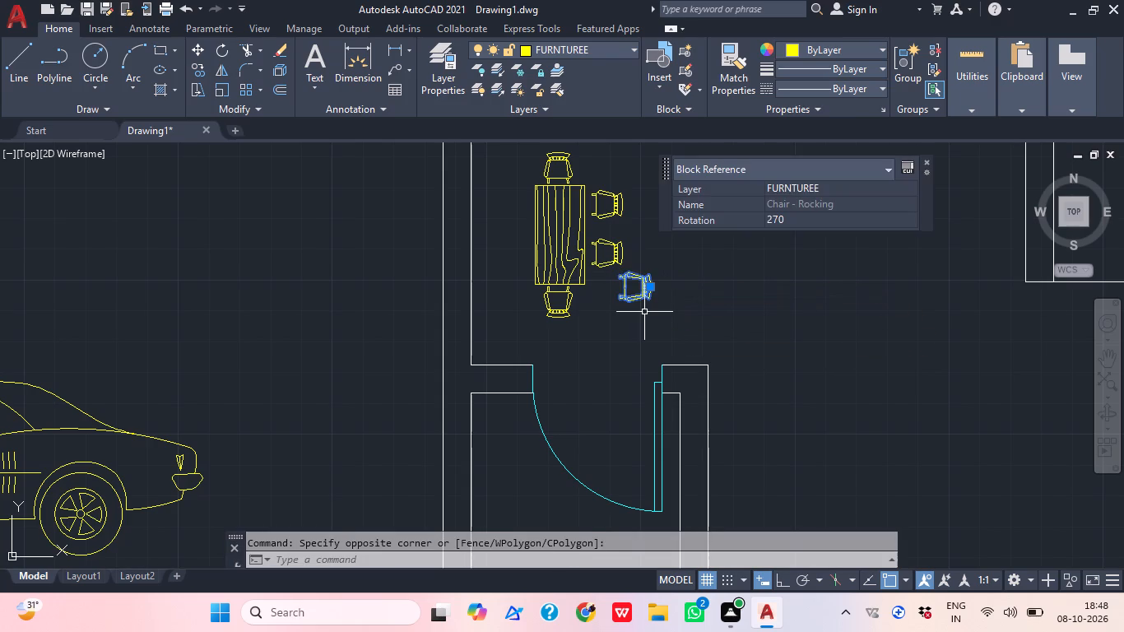
key("Delete")
Mirror the two right-side chairs to the table's left side across its vertical midline with Ortho on, keeping the source chairs.
left_click(648, 315)
left_click(598, 160)
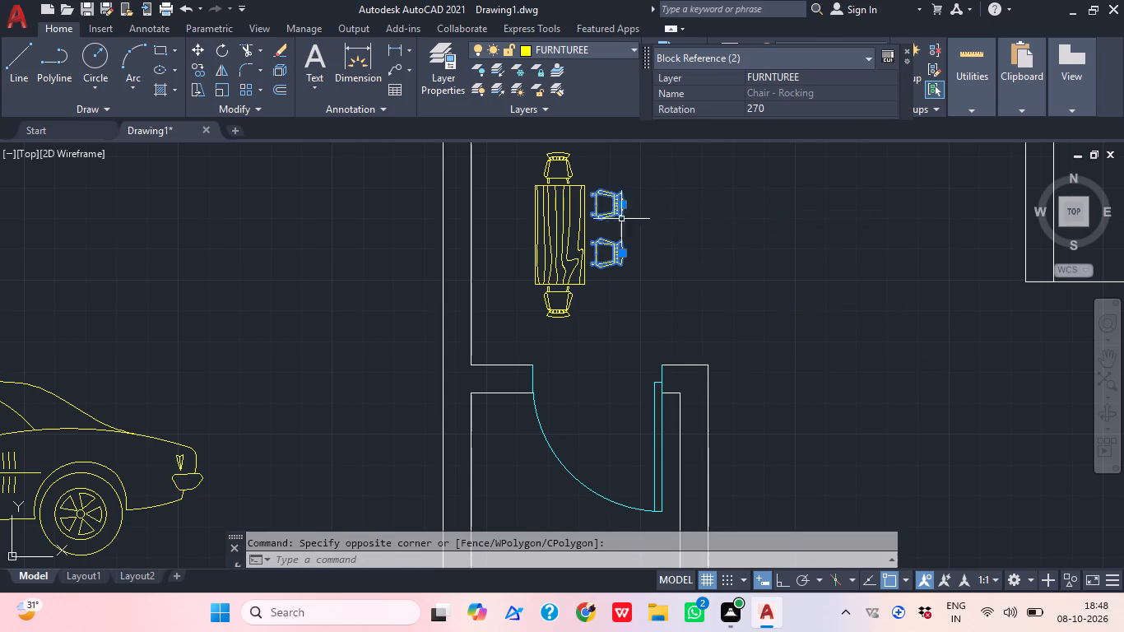
key("m")
key("i")
key("space")
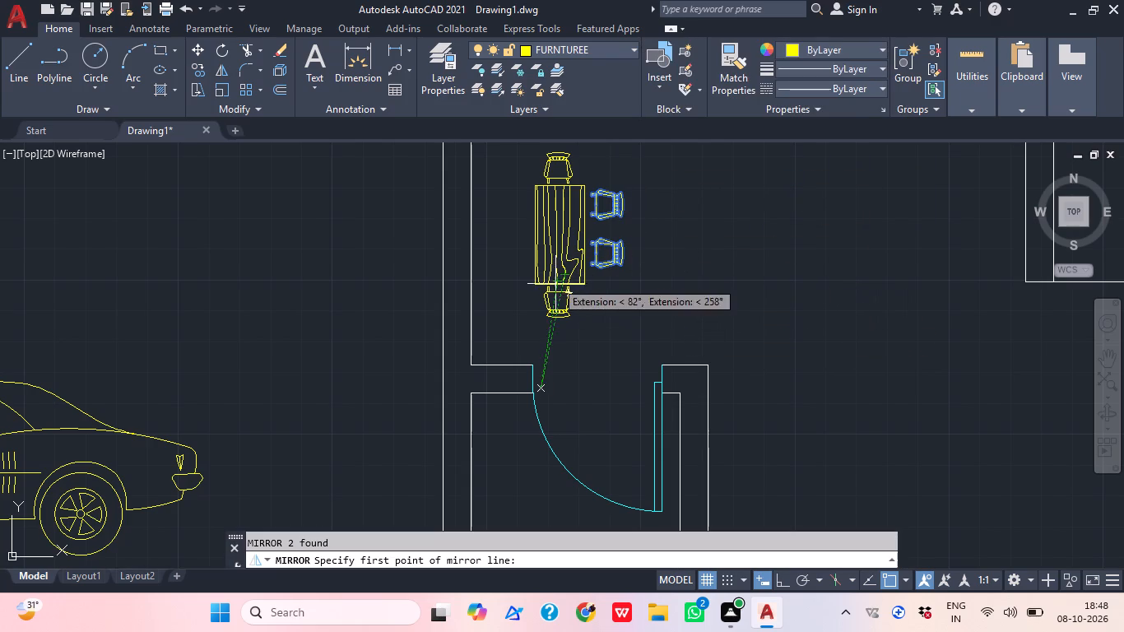
scroll(551, 290, "up", 2)
left_click(560, 276)
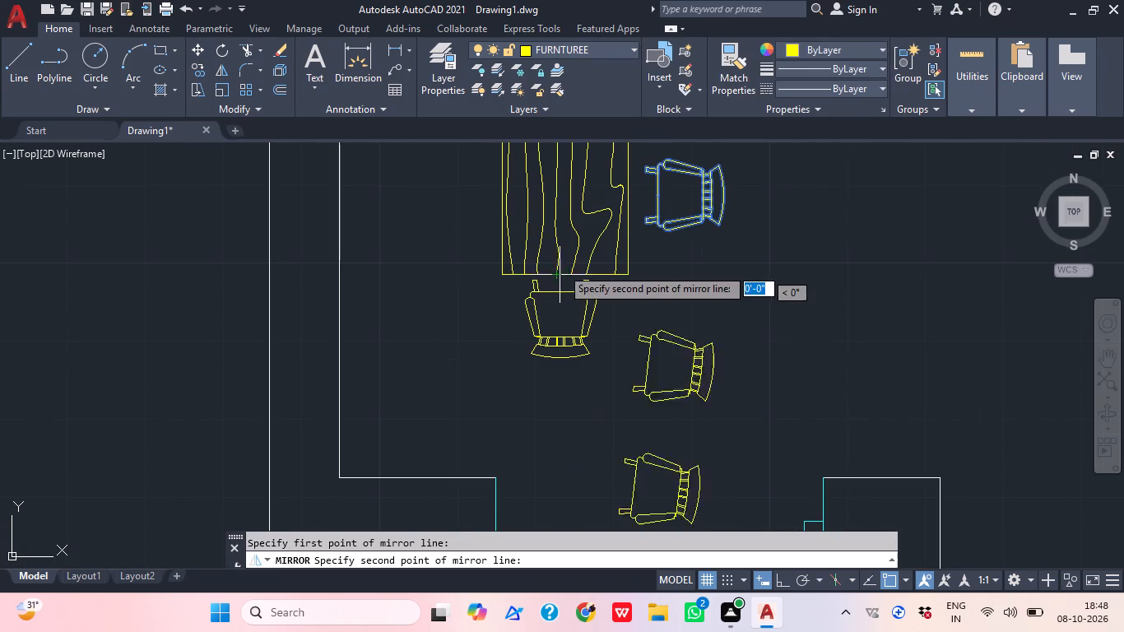
scroll(563, 265, "down", 3)
middle_click_drag(571, 233, 566, 260)
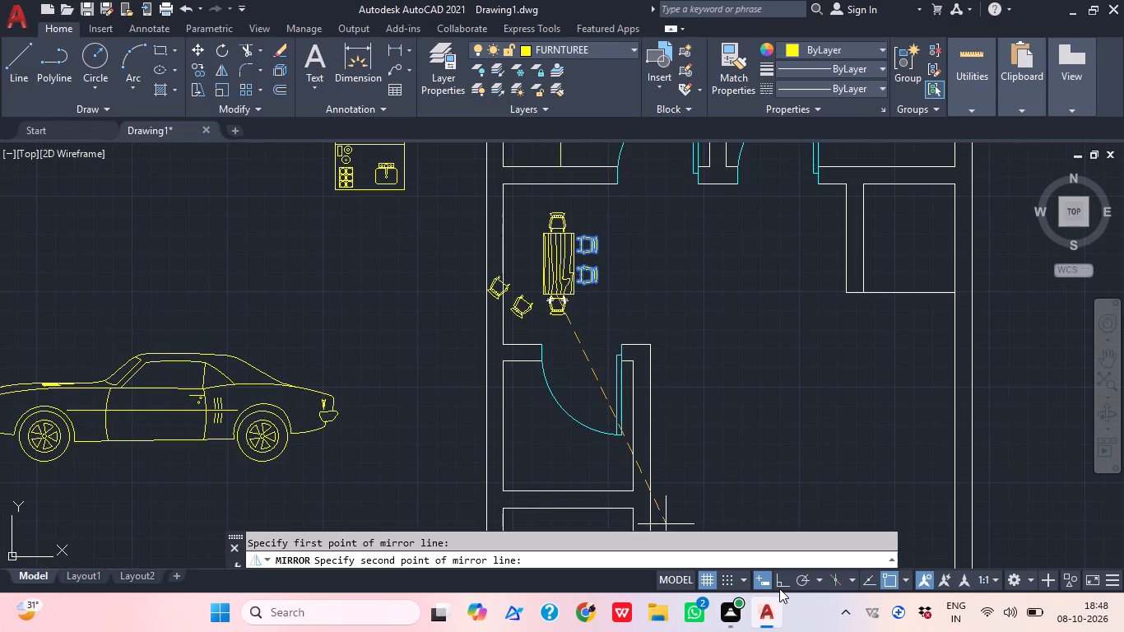
left_click(779, 588)
left_click(555, 193)
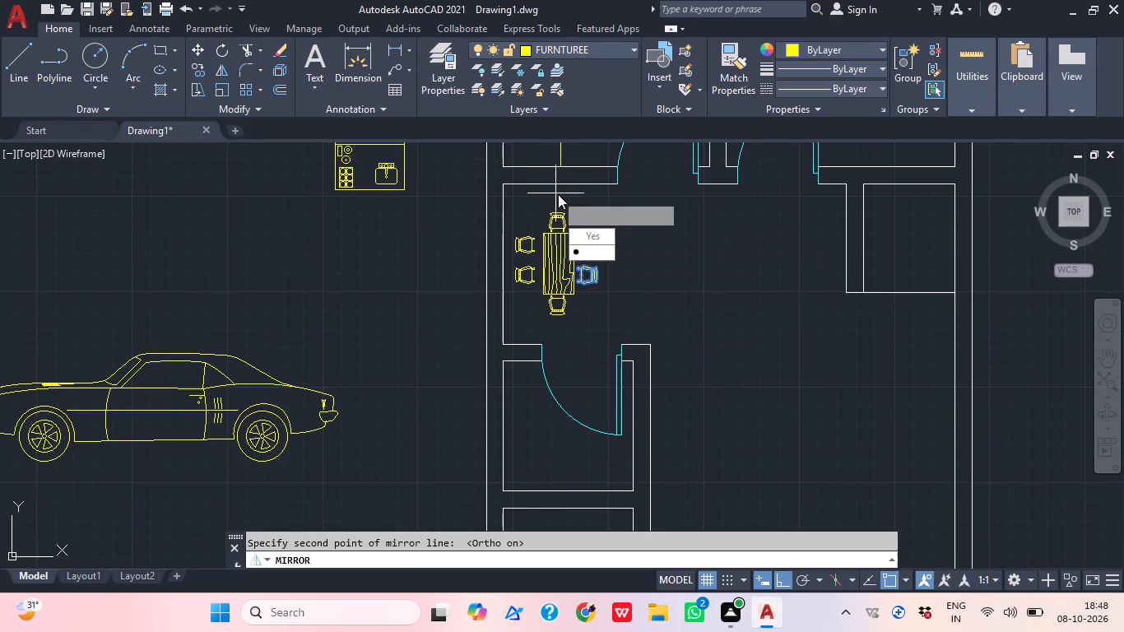
left_click_drag(578, 253, 555, 193)
Try the Sedan (Top) view on the car block outside the plan, and set it to Sports Car (Top).
scroll(629, 160, "down", 1)
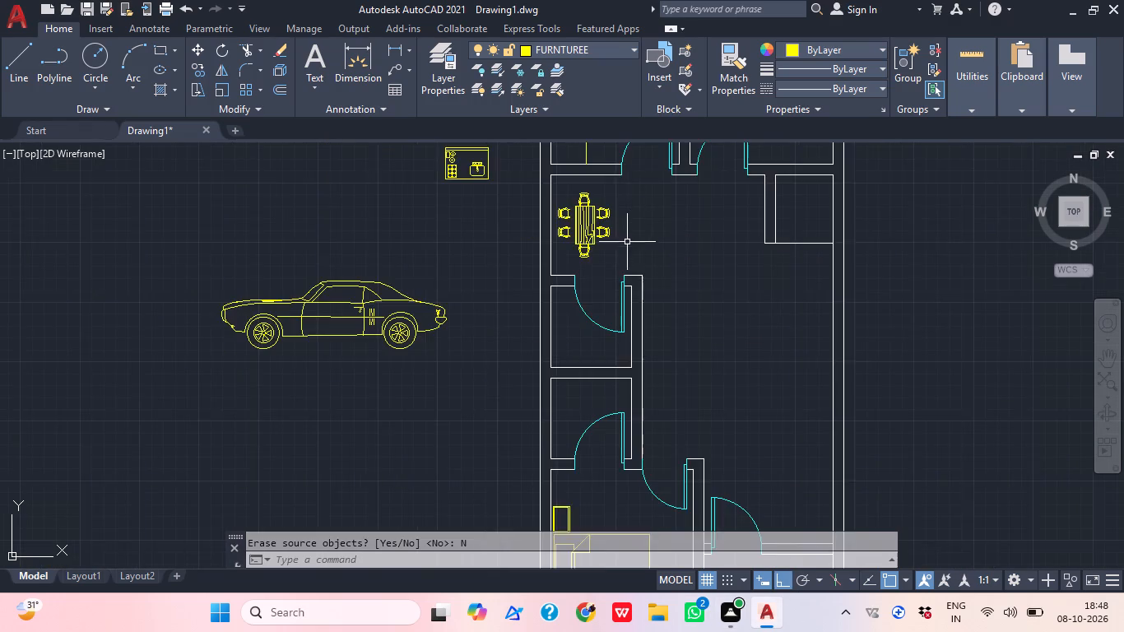
scroll(620, 246, "up", 2)
middle_click_drag(599, 248, 585, 290)
scroll(585, 290, "down", 1)
middle_click_drag(641, 281, 611, 283)
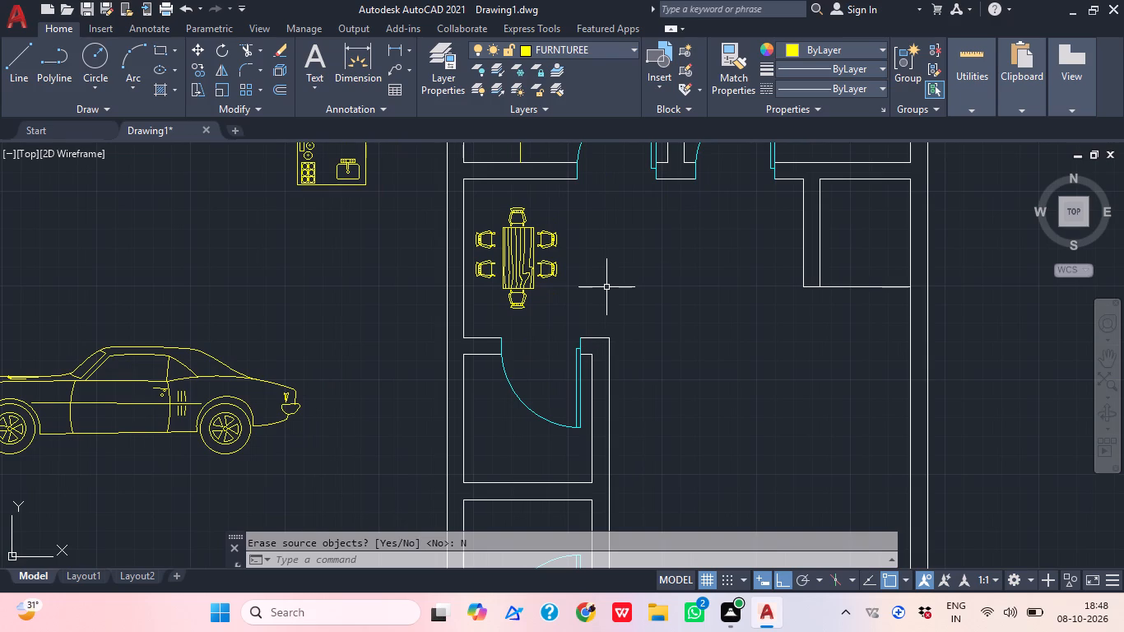
scroll(717, 231, "down", 1)
middle_click_drag(715, 229, 668, 198)
scroll(668, 198, "down", 1)
left_click(483, 339)
left_click(341, 246)
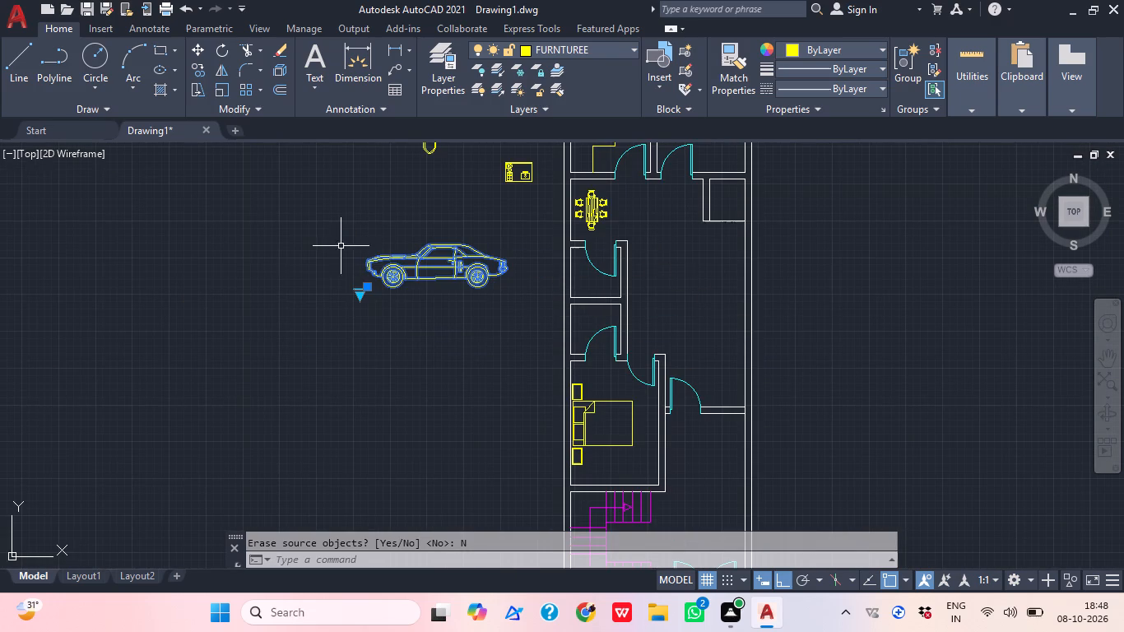
left_click(355, 298)
left_click(436, 401)
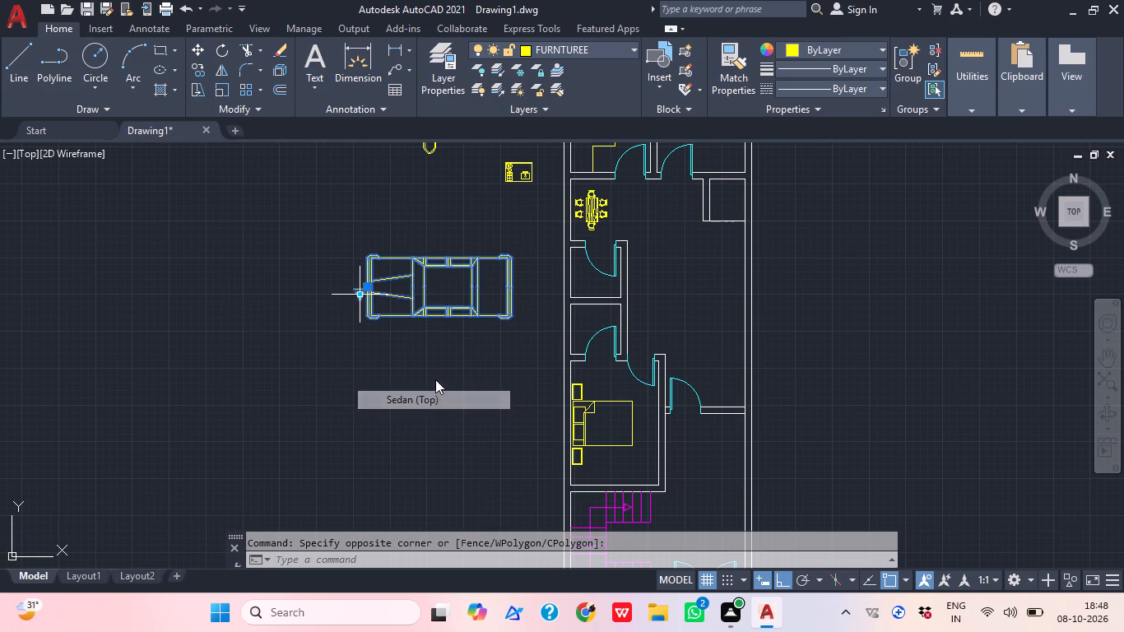
left_click(356, 295)
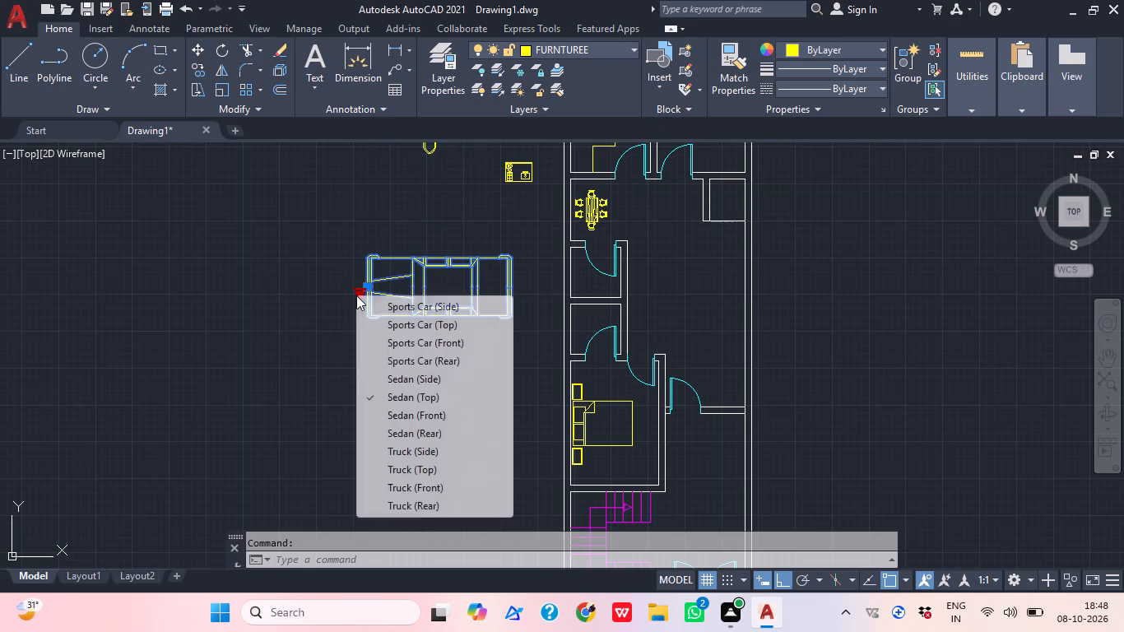
left_click(420, 321)
scroll(481, 290, "down", 1)
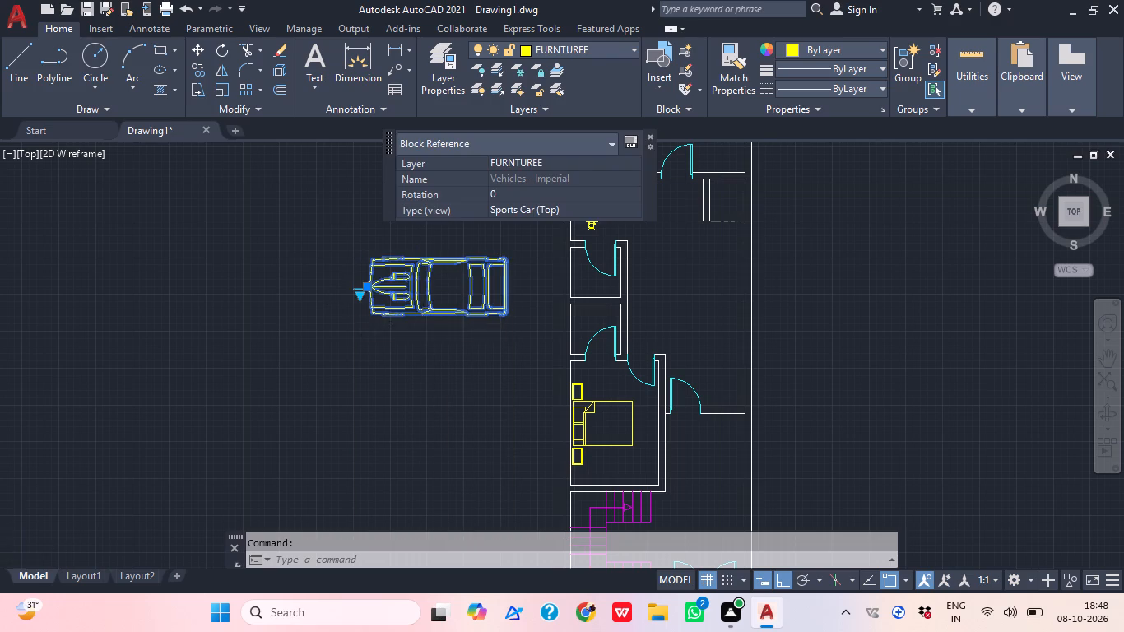
left_click(450, 421)
key("Escape")
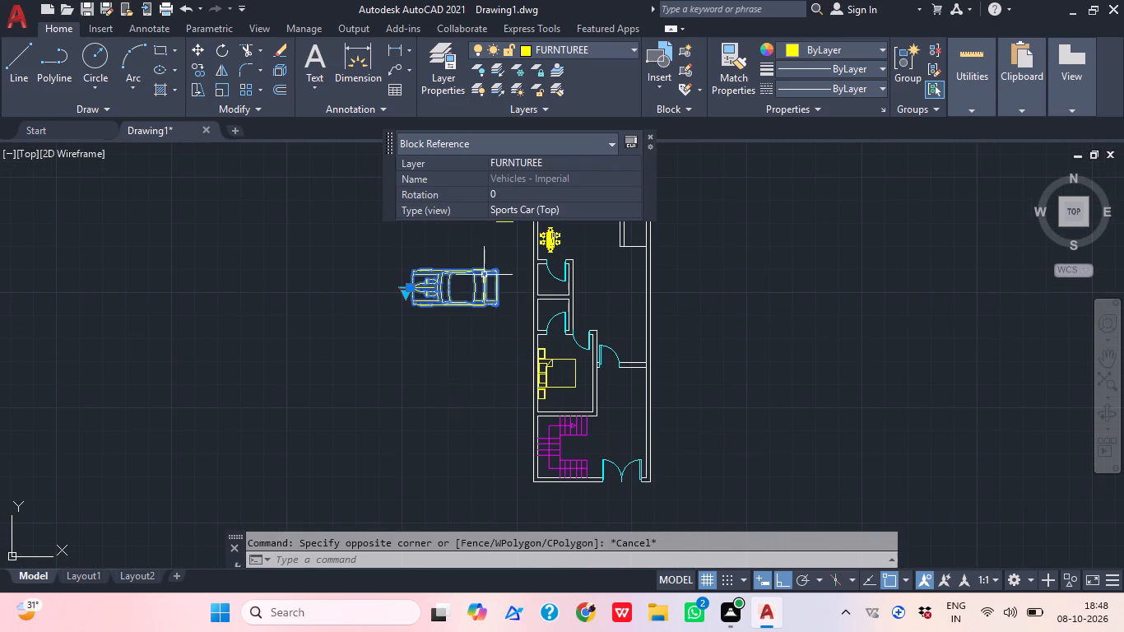
key("Escape")
Rotate the top-view sports car to 270° with Ortho on, so it stands vertically with its front pointing up.
left_click(487, 317)
left_click(421, 286)
key("r")
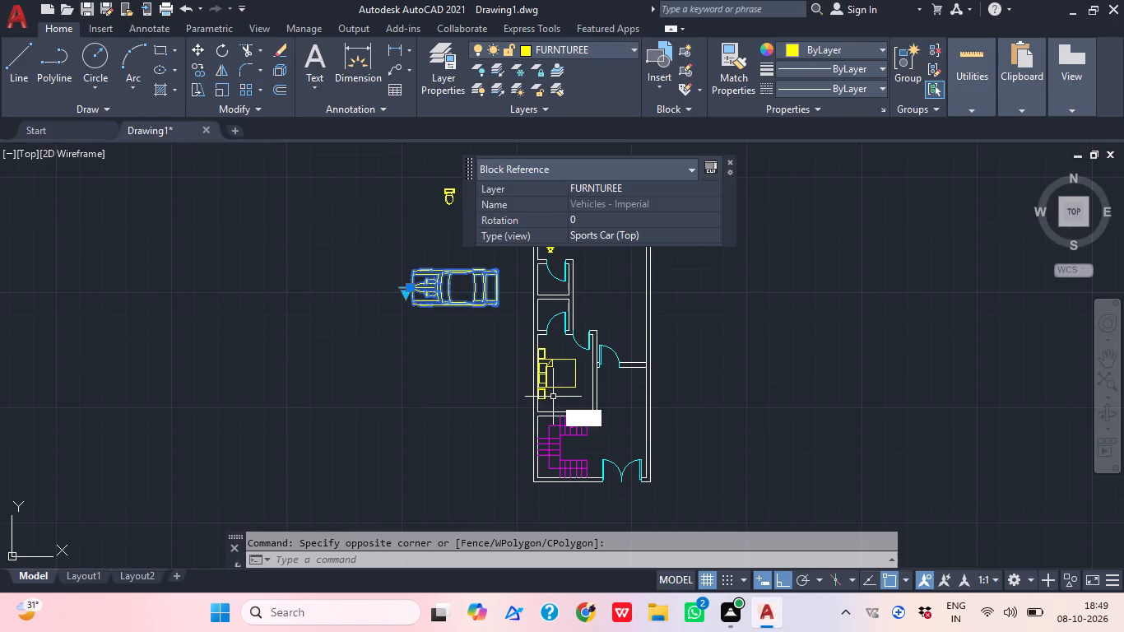
key("o")
key("space")
left_click(473, 337)
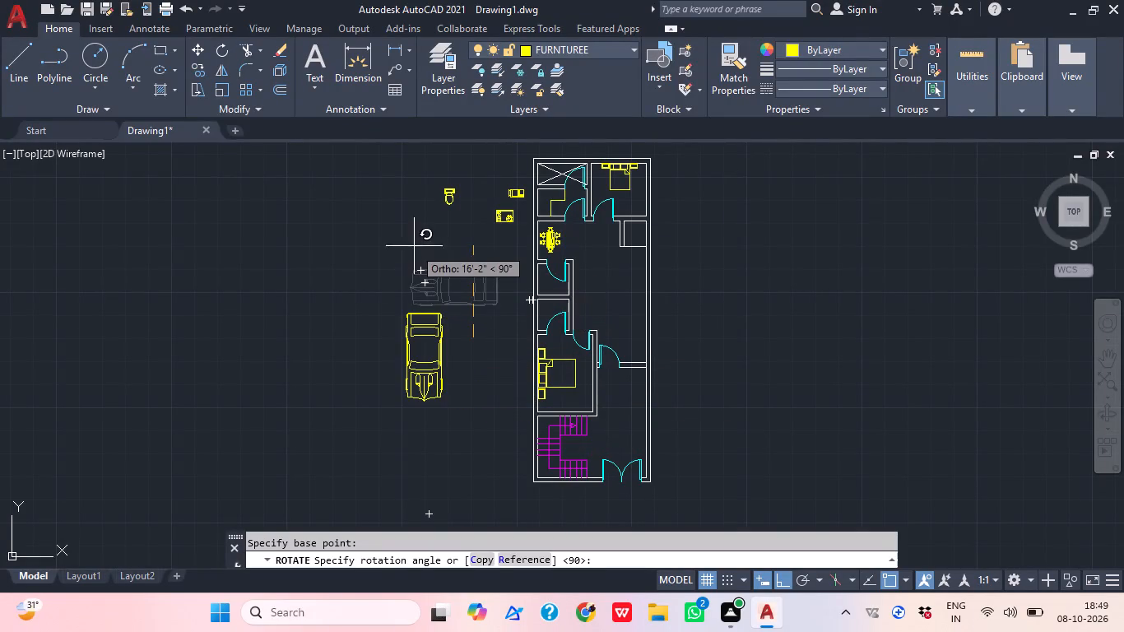
left_click(496, 516)
With Ortho off, move the car into the parking area beside the staircase, just inside the double entrance door.
left_click(504, 346)
key("m")
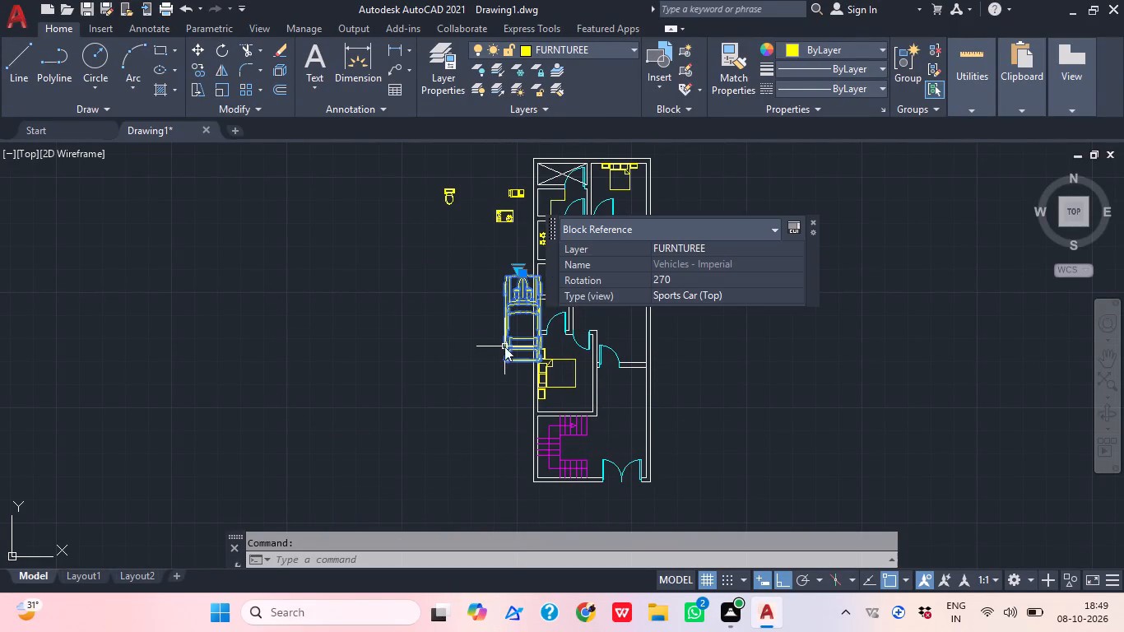
key("space")
left_click(504, 292)
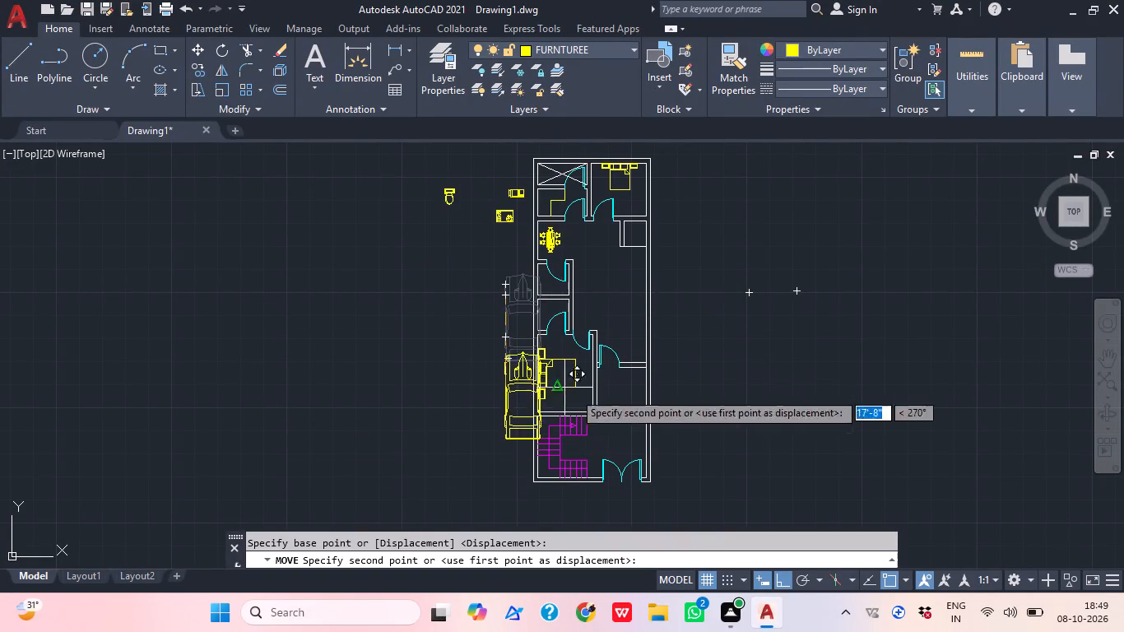
left_click(791, 580)
scroll(598, 413, "up", 1)
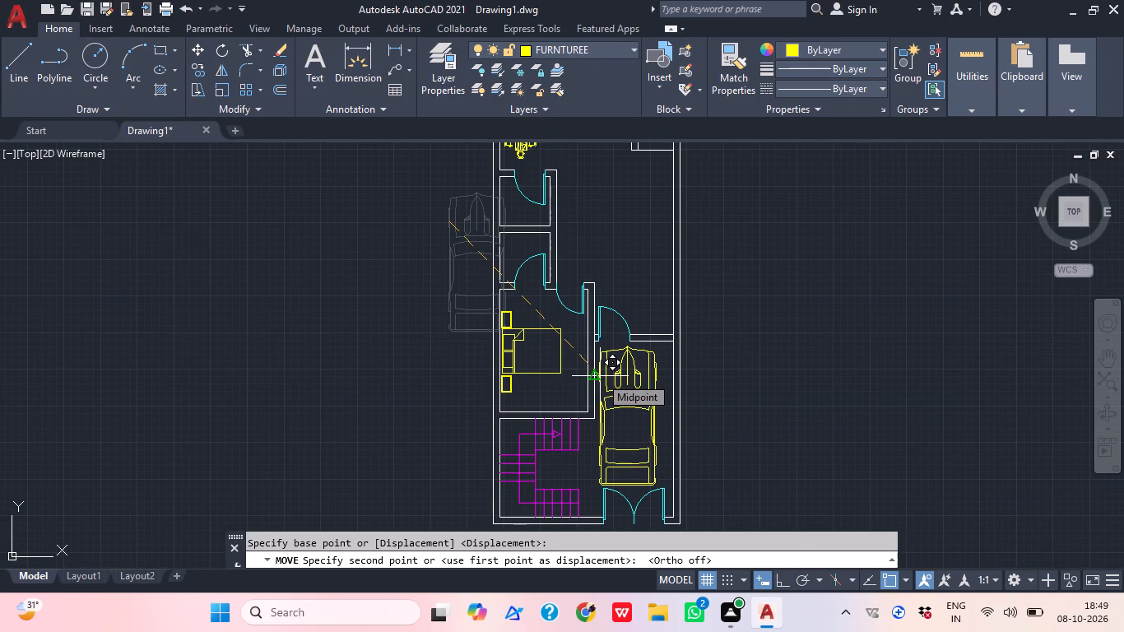
scroll(601, 400, "up", 1)
middle_click_drag(611, 396, 609, 234)
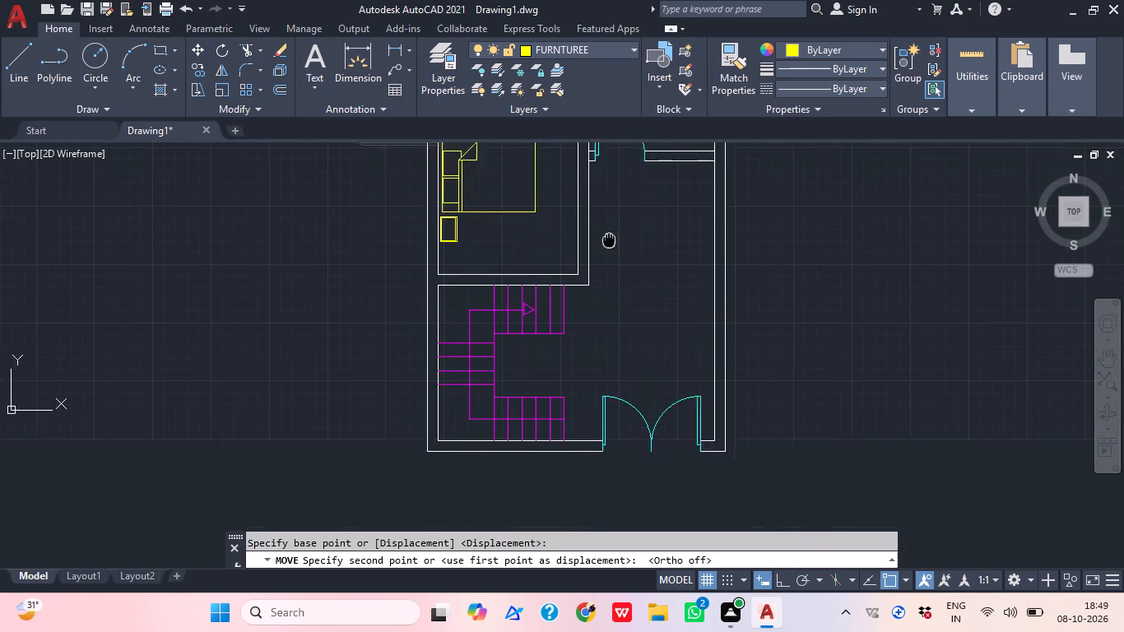
middle_click_drag(609, 234, 608, 199)
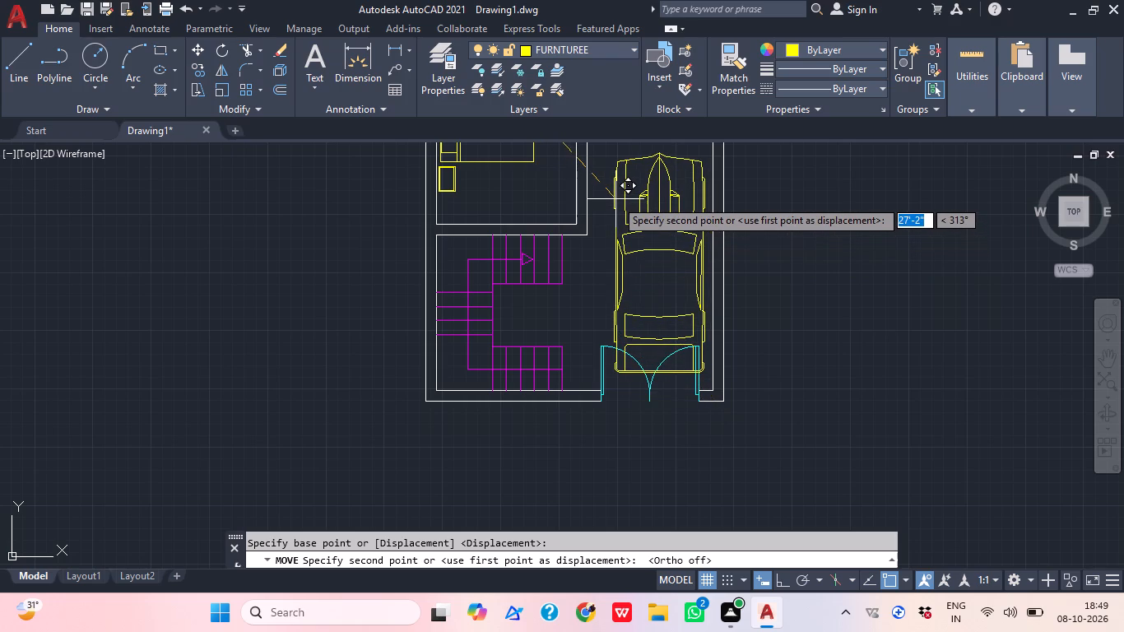
left_click(609, 194)
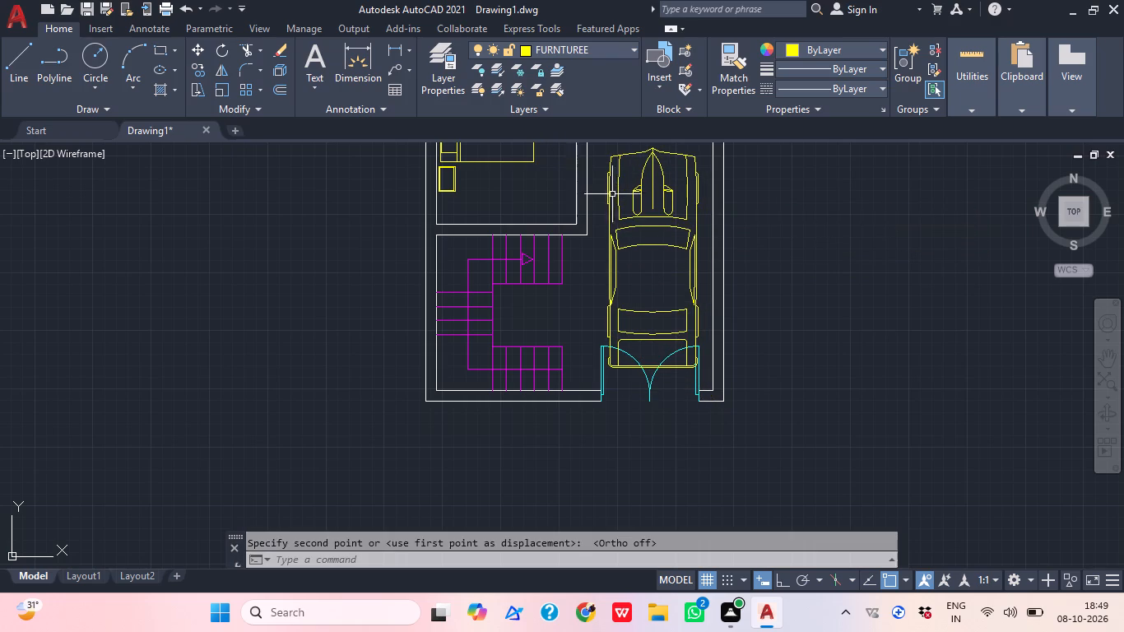
Examine the floor plan from the parking area up to the dining area and the fixtures still outside the walls.
middle_click_drag(757, 258, 722, 333)
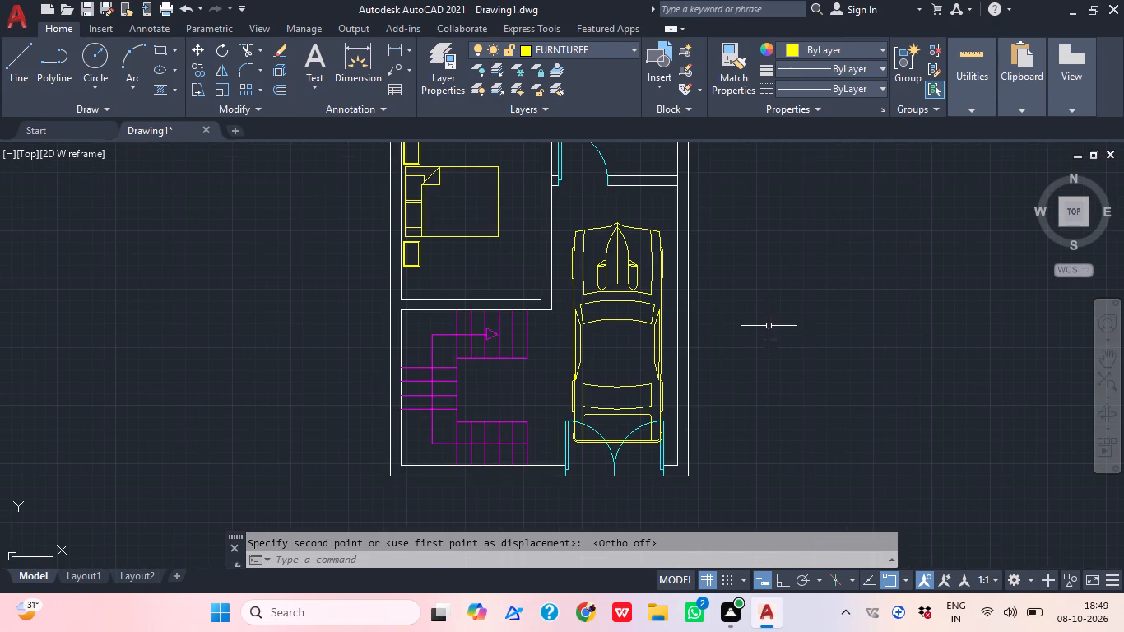
scroll(769, 326, "down", 1)
middle_click_drag(770, 324, 756, 330)
scroll(851, 286, "down", 1)
middle_click_drag(843, 288, 761, 329)
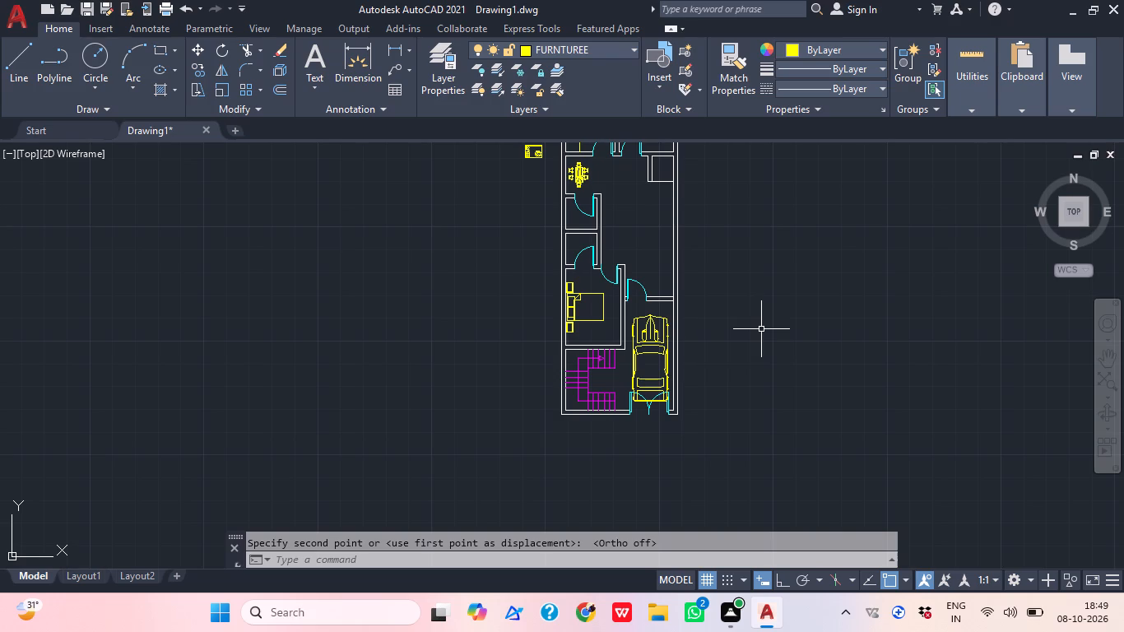
middle_click_drag(701, 328, 680, 377)
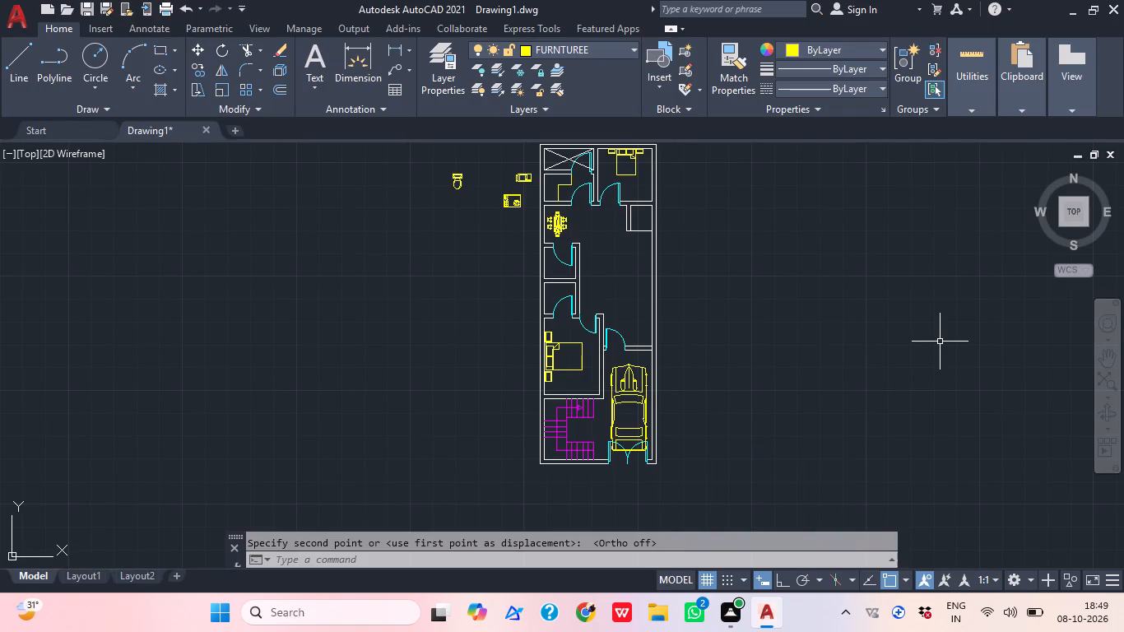
scroll(1030, 0, "down", 1)
middle_click_drag(578, 206, 583, 246)
scroll(551, 258, "up", 1)
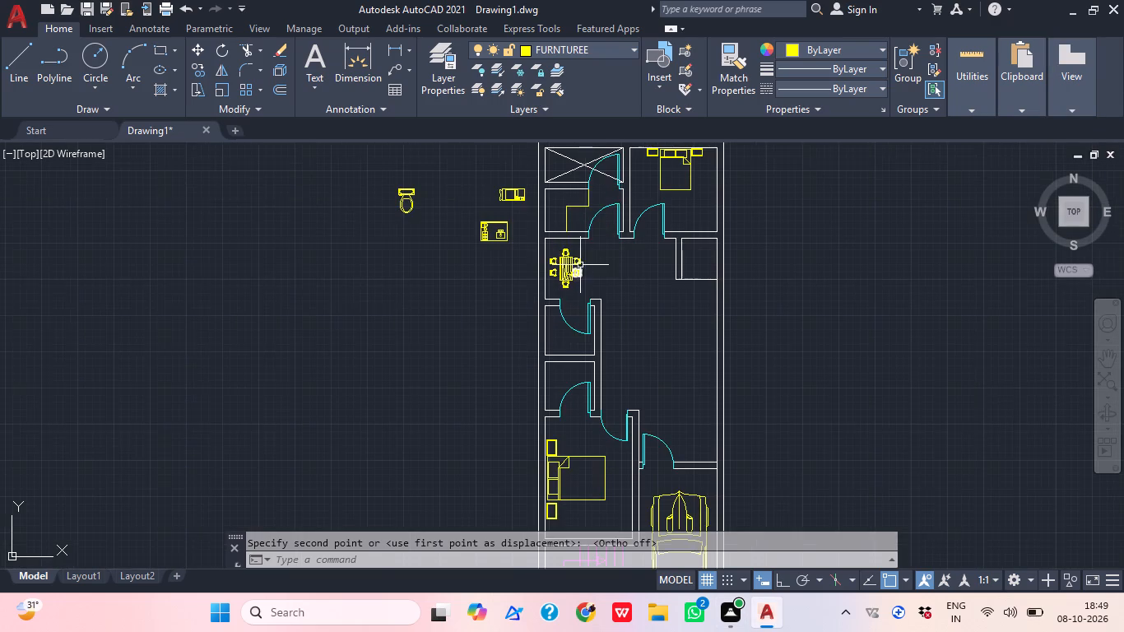
middle_click_drag(569, 268, 556, 288)
scroll(532, 263, "up", 1)
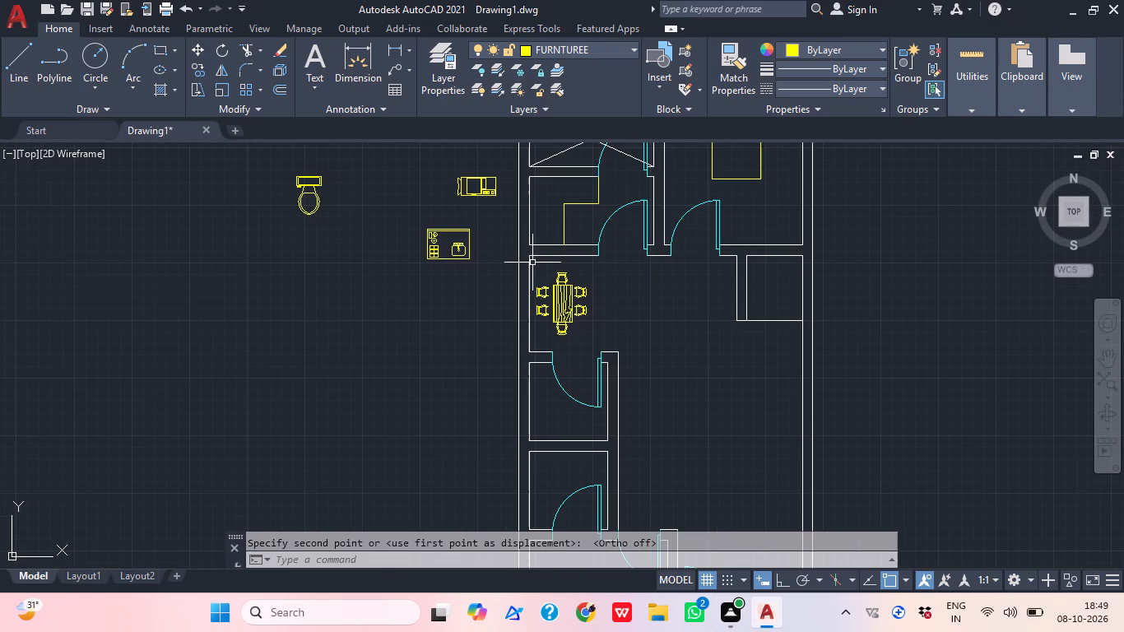
Rotate the sink-and-stove counter block outside the plan a quarter turn with Ortho on, so it stands vertically with the sink uppermost.
scroll(503, 211, "up", 1)
left_click(467, 314)
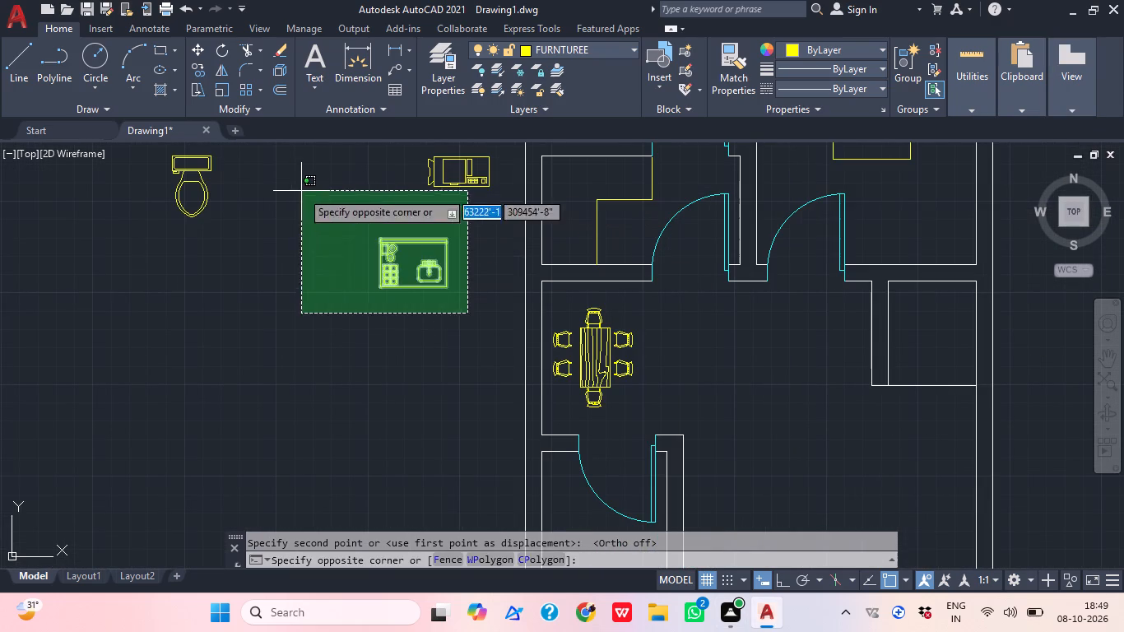
left_click(301, 191)
key("t")
key("BackSpace")
type("RO")
key("space")
left_click(407, 246)
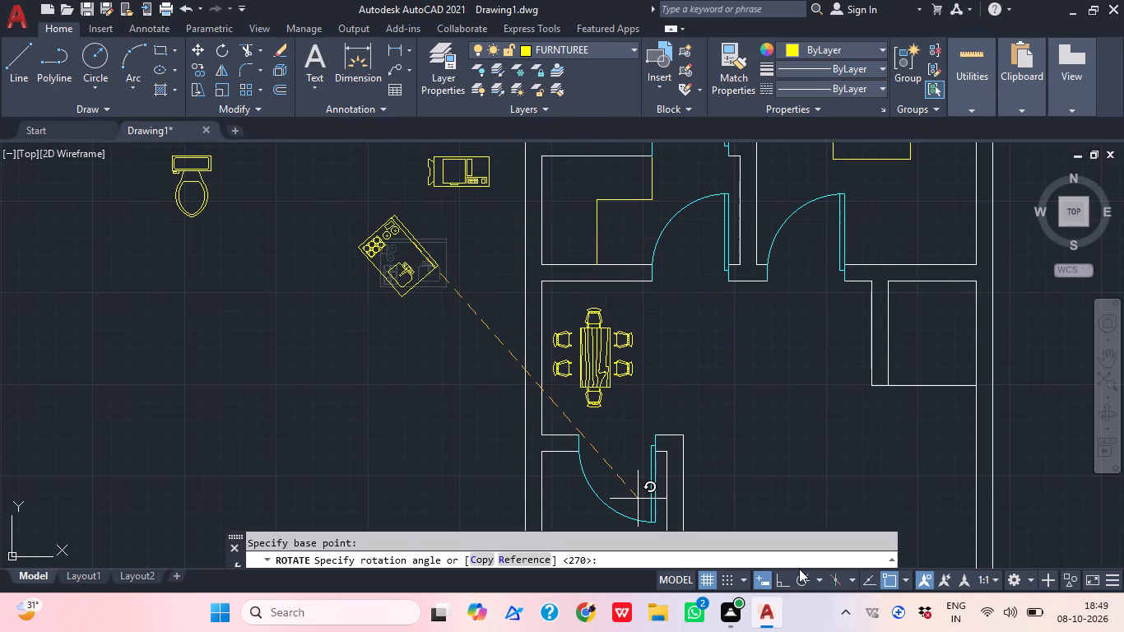
left_click(778, 581)
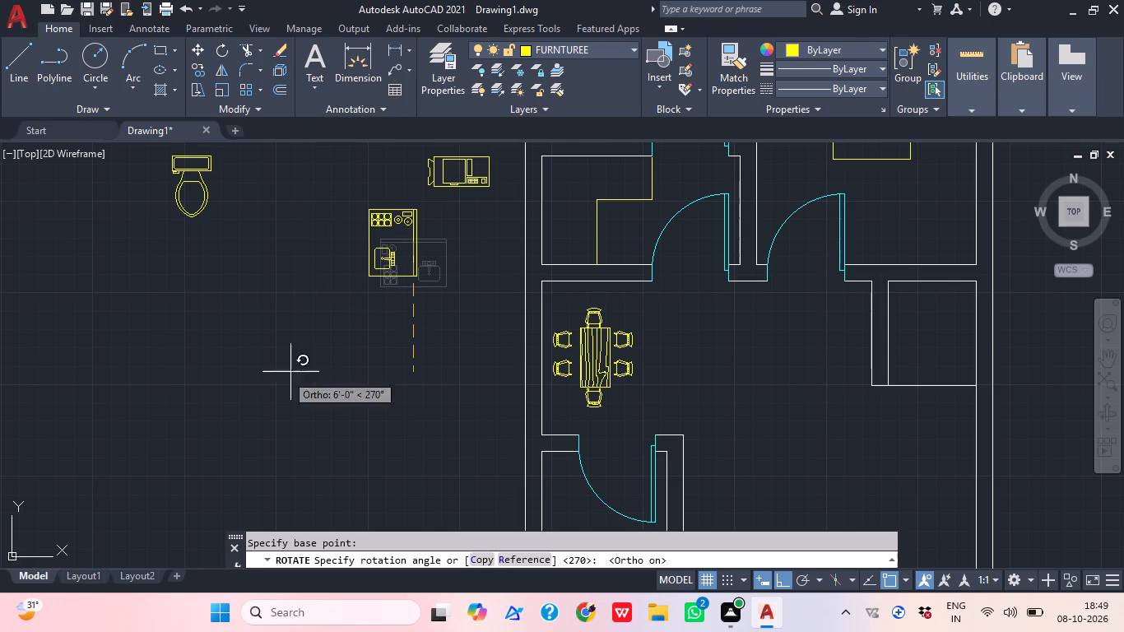
middle_click_drag(296, 166, 290, 208)
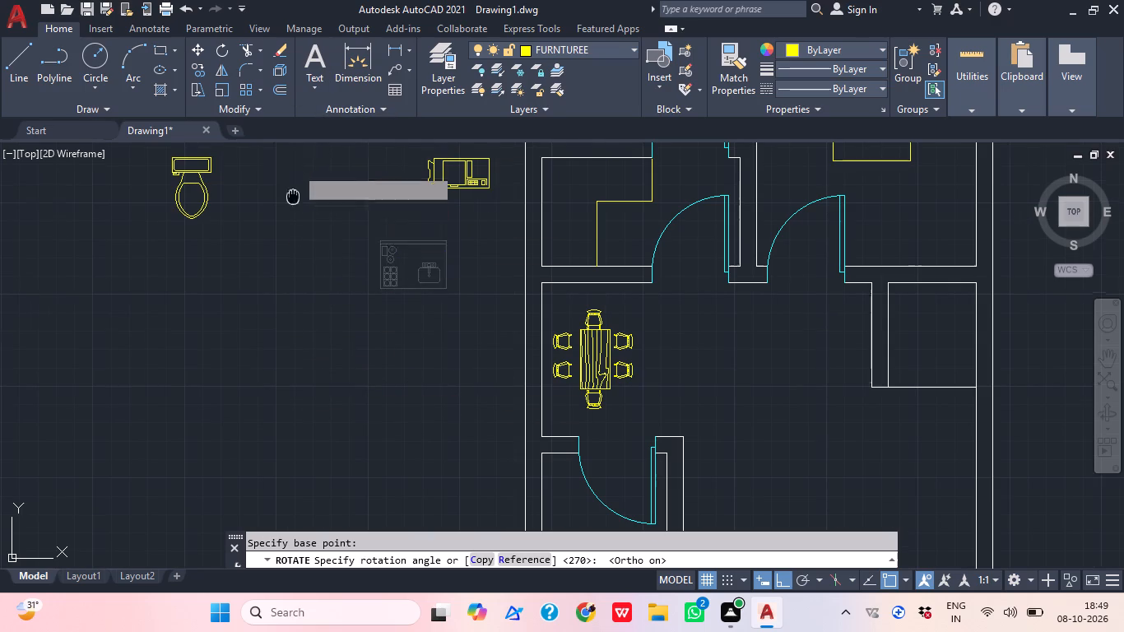
middle_click_drag(290, 208, 279, 286)
left_click(316, 197)
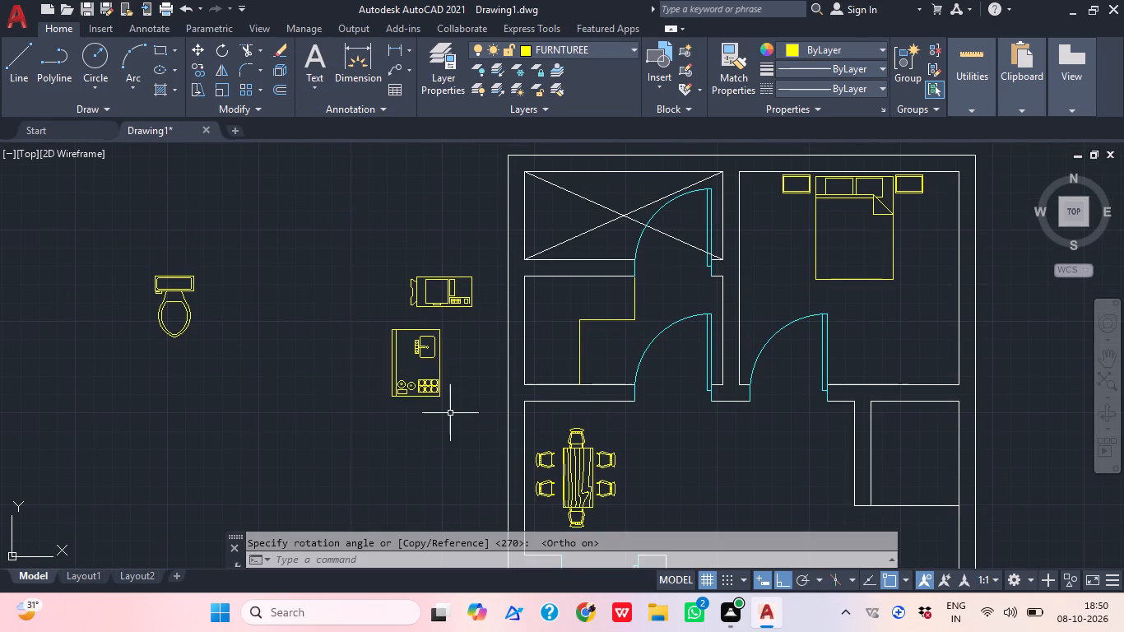
With Ortho off, move the sink-and-stove block into the kitchen, onto the vertical leg of the counter along the outer wall.
left_click(453, 413)
left_click(368, 383)
key("m")
key("space")
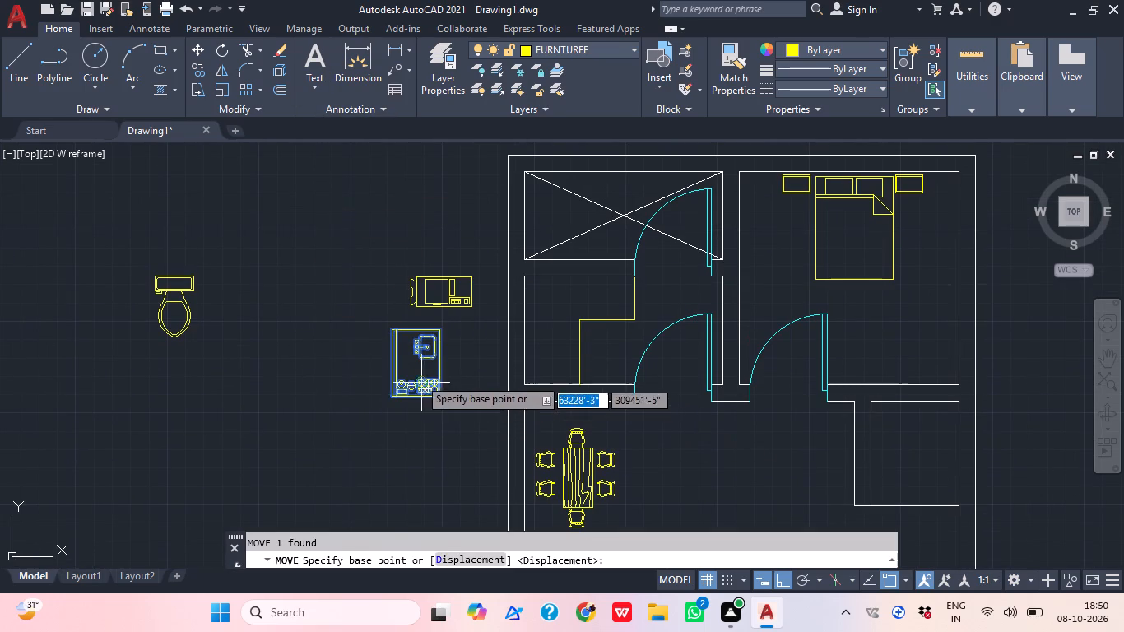
left_click(416, 373)
scroll(543, 354, "up", 1)
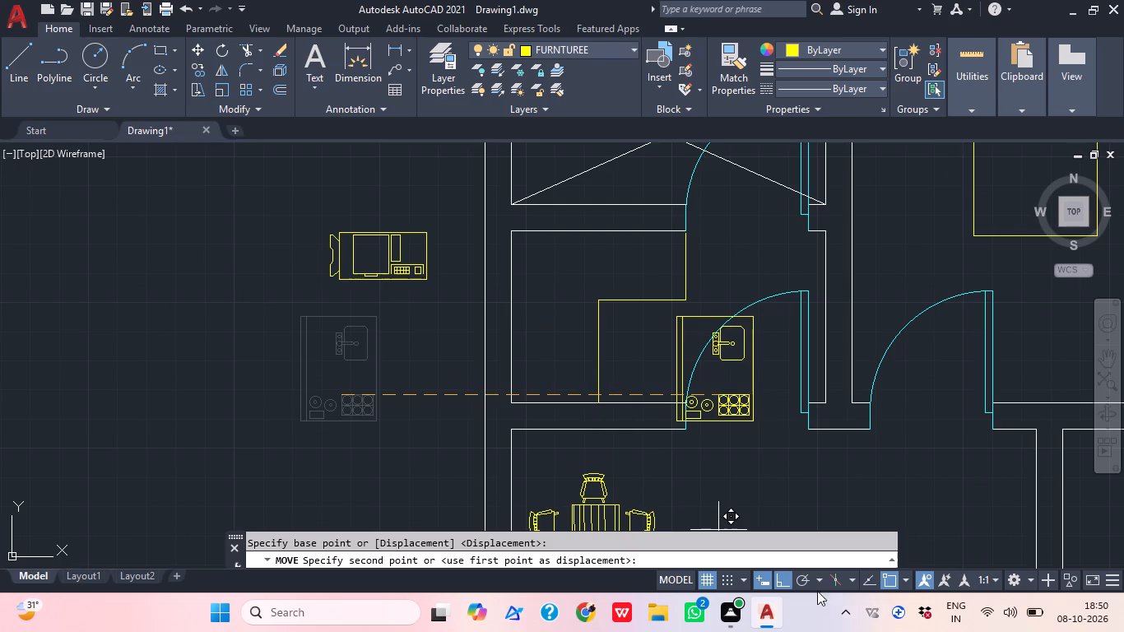
left_click(786, 582)
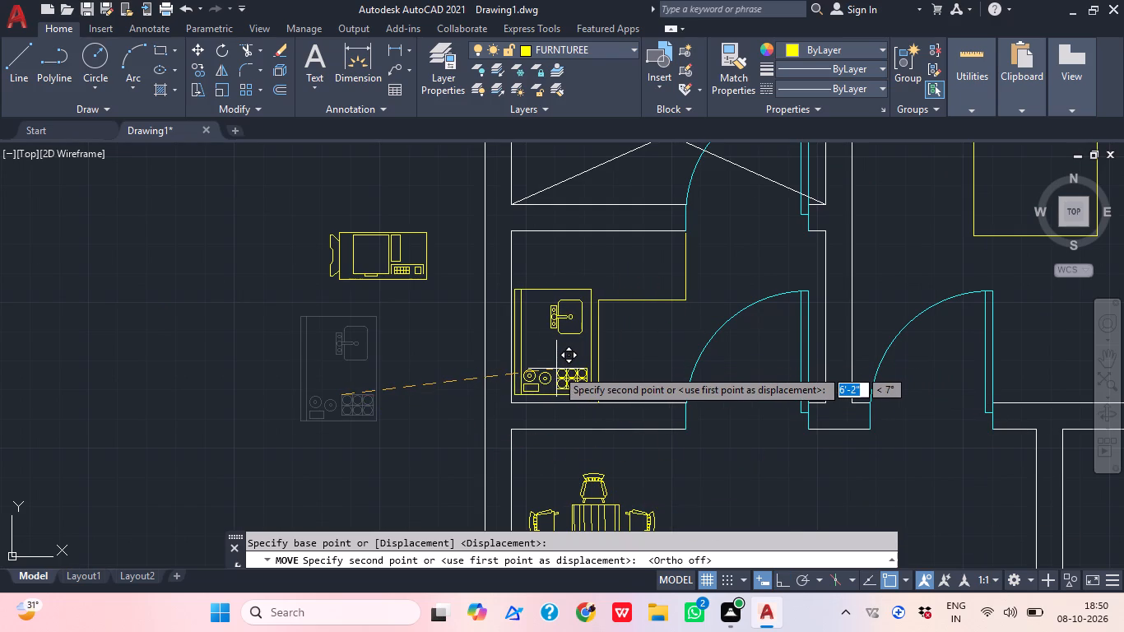
left_click(556, 369)
middle_click(646, 314)
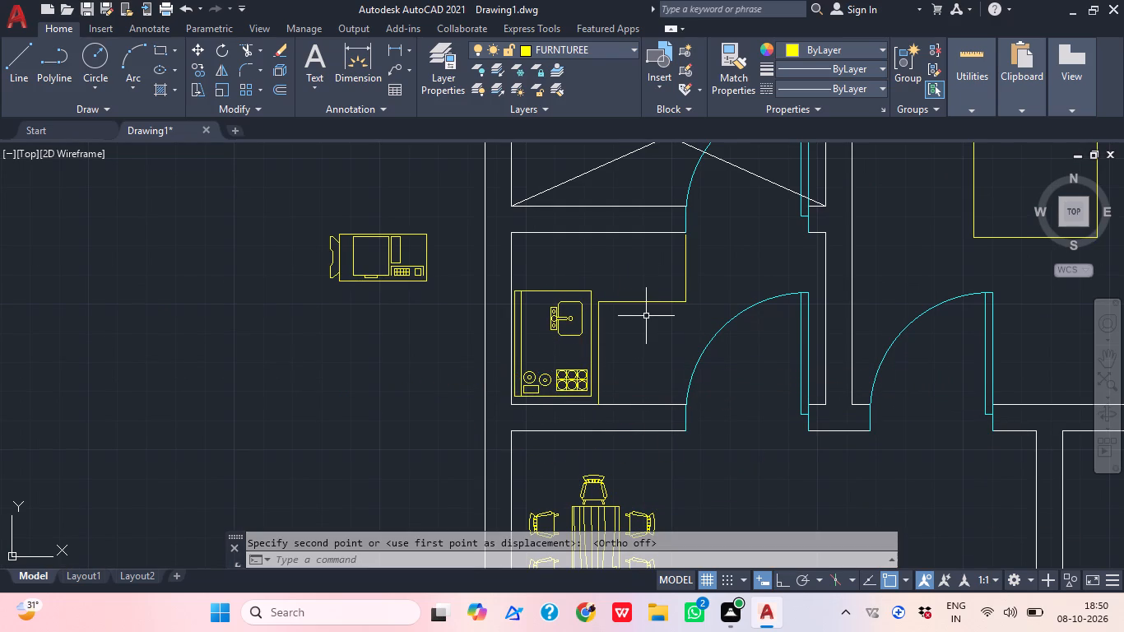
Move the microwave-like appliance block from outside the plan onto the kitchen's horizontal counter, near its open end.
left_click(415, 284)
left_click(260, 216)
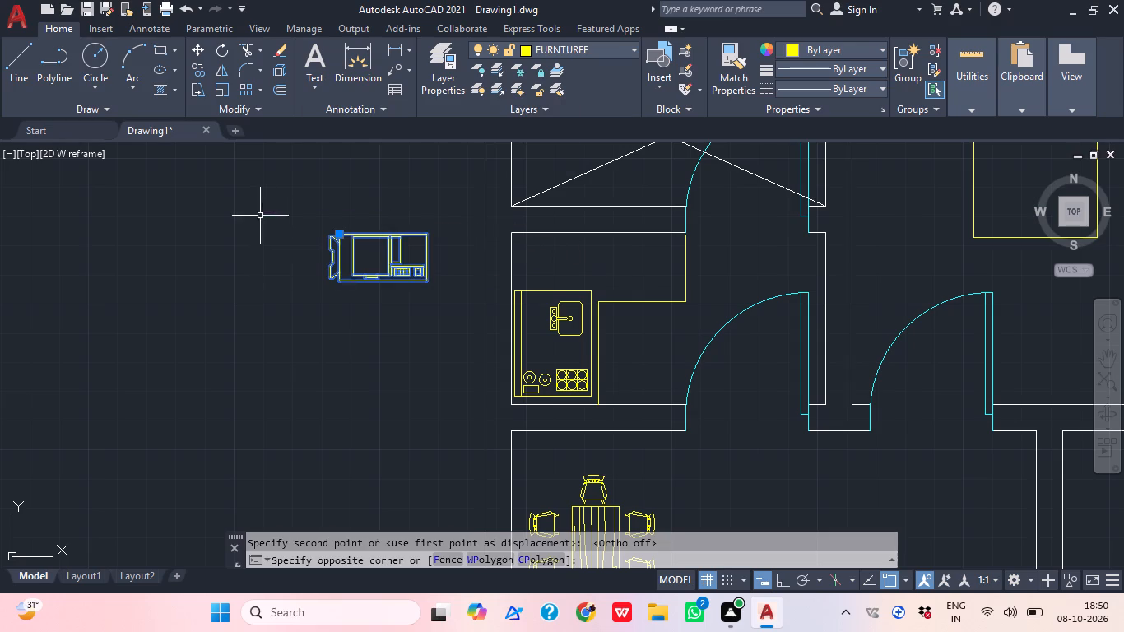
key("m")
key("space")
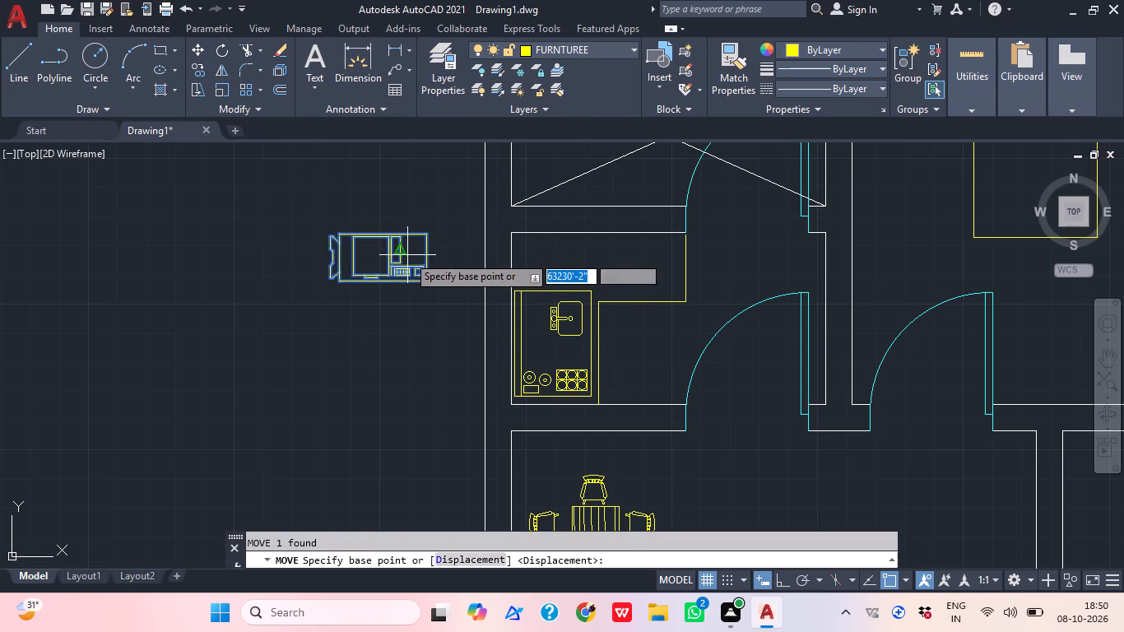
left_click(406, 255)
scroll(649, 255, "up", 2)
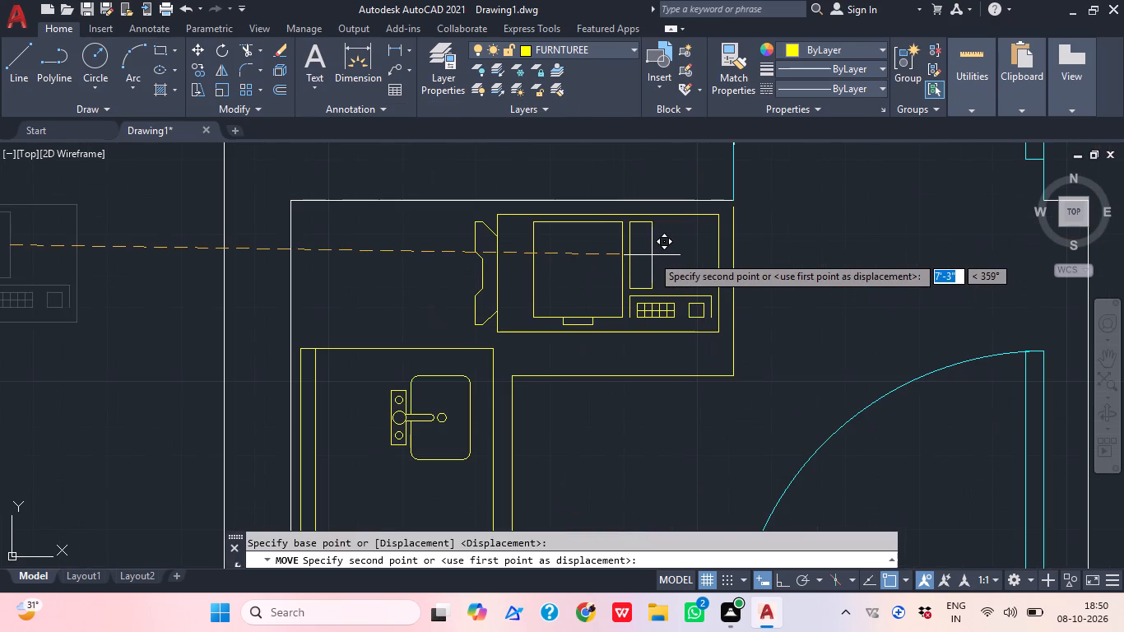
left_click(662, 253)
scroll(717, 244, "down", 1)
scroll(719, 237, "up", 1)
scroll(722, 231, "down", 1)
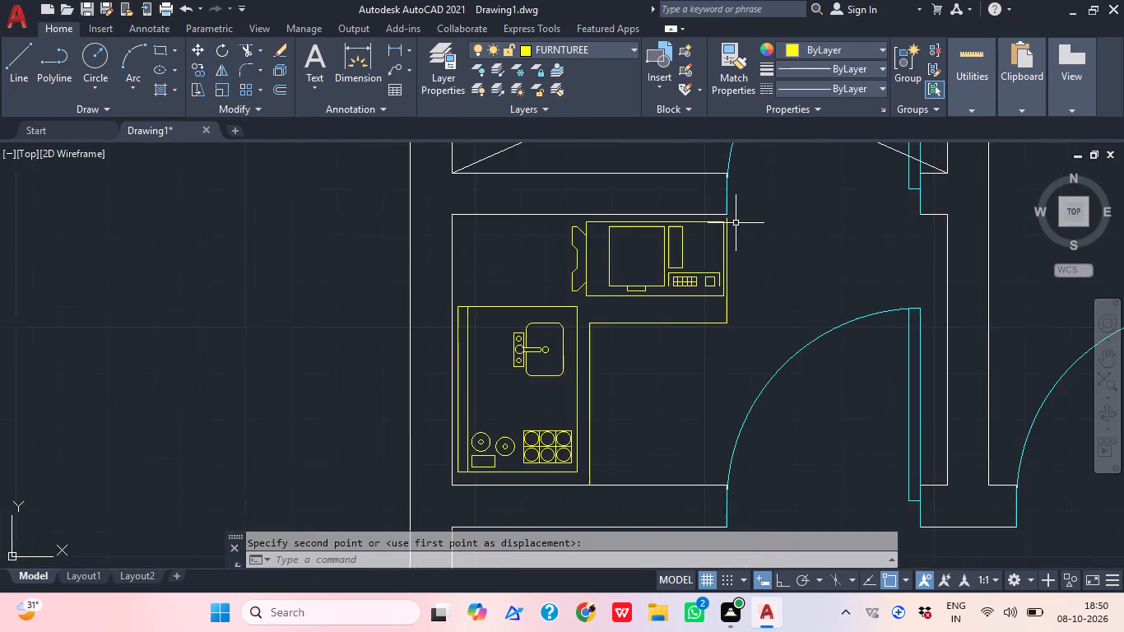
Examine the floor plan from the kitchen and upper bedroom down to the two small bathrooms, lower bedroom and parking area.
scroll(792, 351, "down", 1)
middle_click_drag(792, 351, 639, 303)
scroll(643, 309, "down", 1)
scroll(651, 320, "up", 2)
middle_click_drag(721, 358, 517, 549)
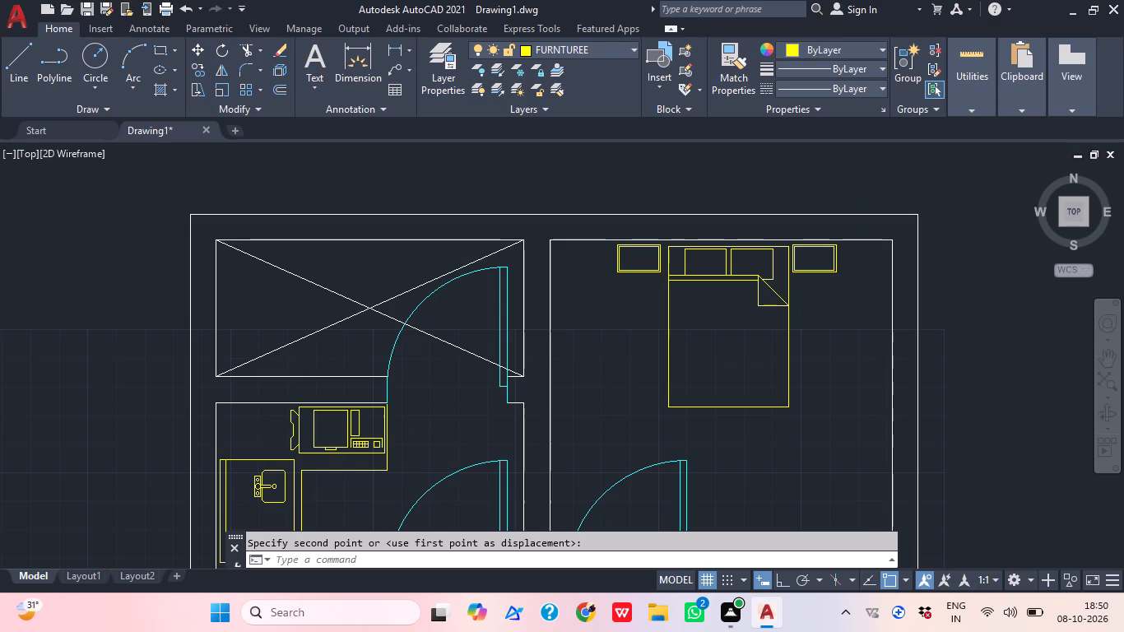
middle_click_drag(585, 568, 473, 143)
scroll(516, 397, "down", 1)
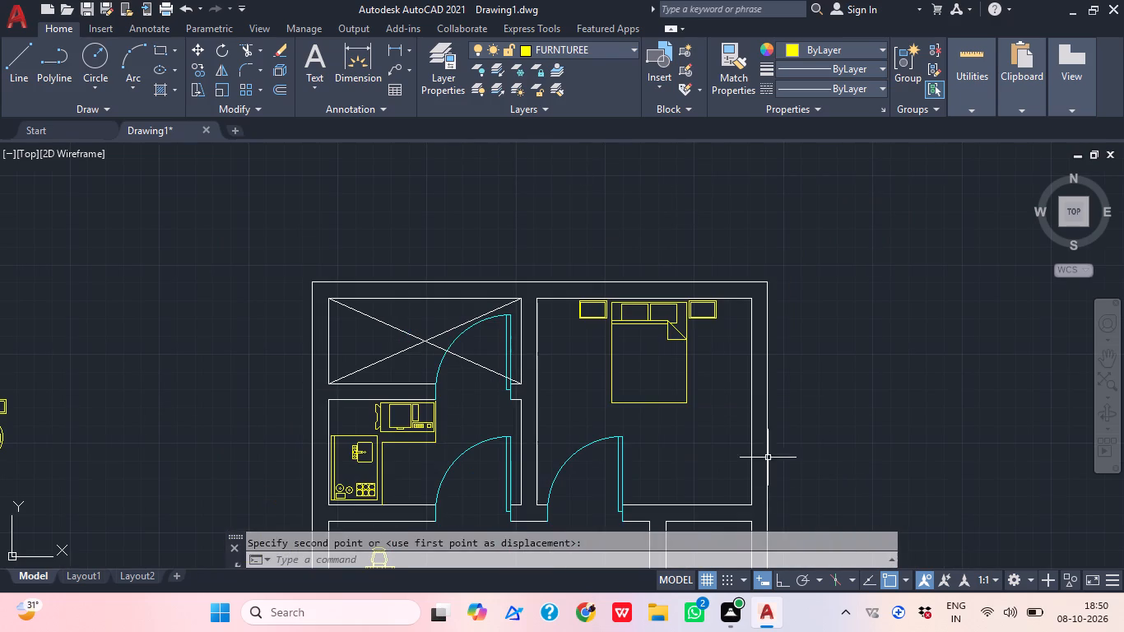
middle_click_drag(735, 454, 625, 212)
scroll(623, 176, "down", 3)
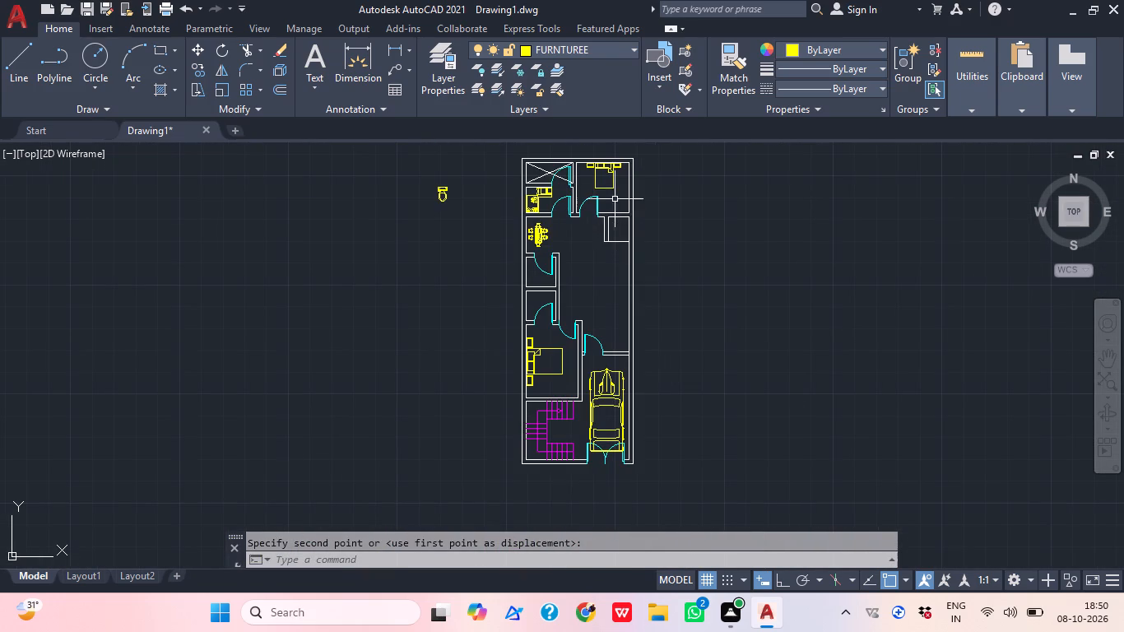
middle_click(557, 297)
scroll(570, 279, "up", 2)
middle_click_drag(601, 290, 579, 294)
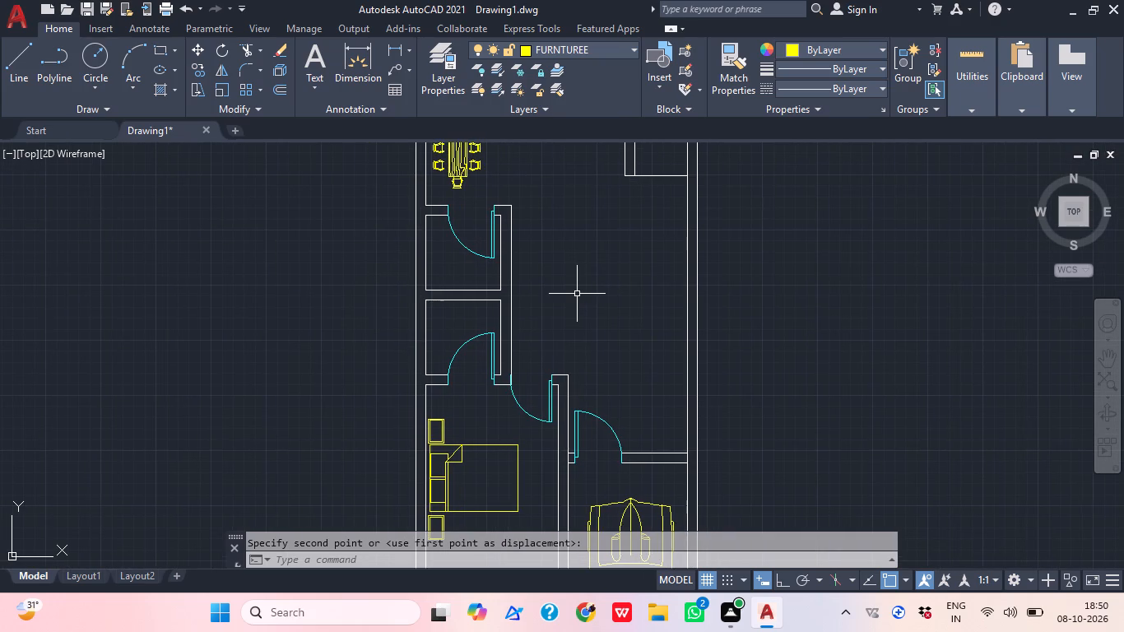
scroll(574, 291, "down", 1)
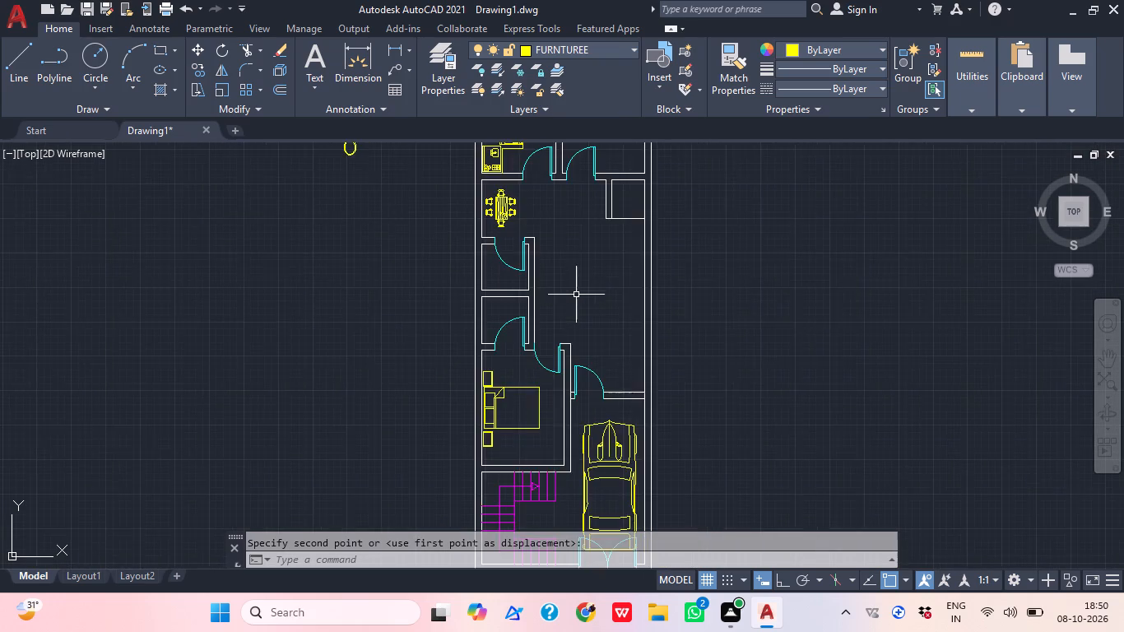
scroll(293, 180, "down", 1)
middle_click_drag(327, 169, 326, 189)
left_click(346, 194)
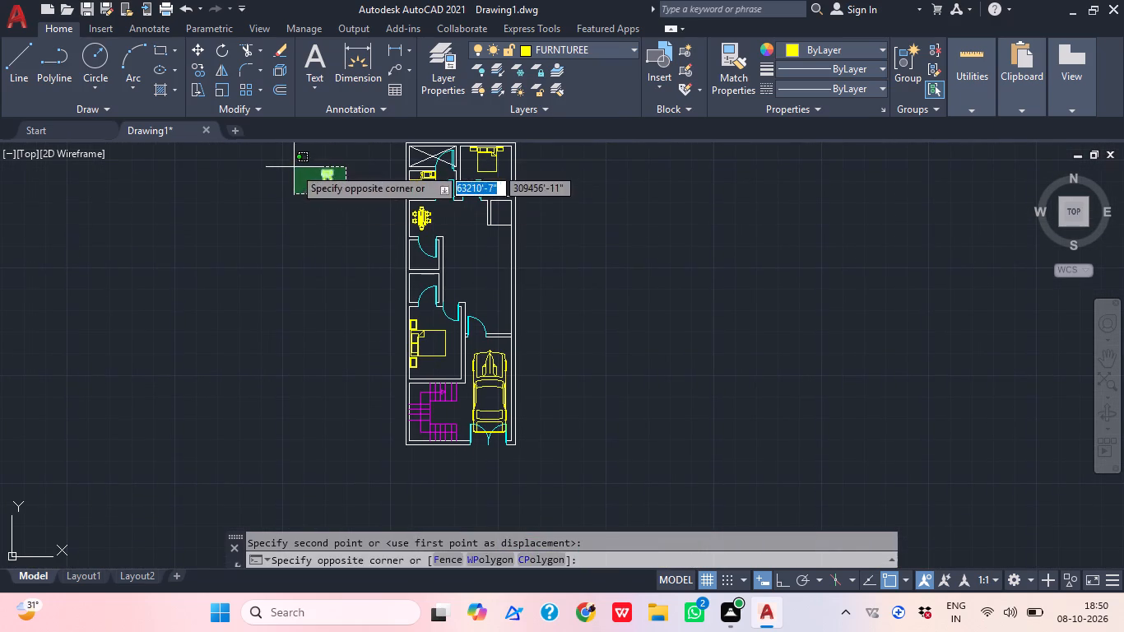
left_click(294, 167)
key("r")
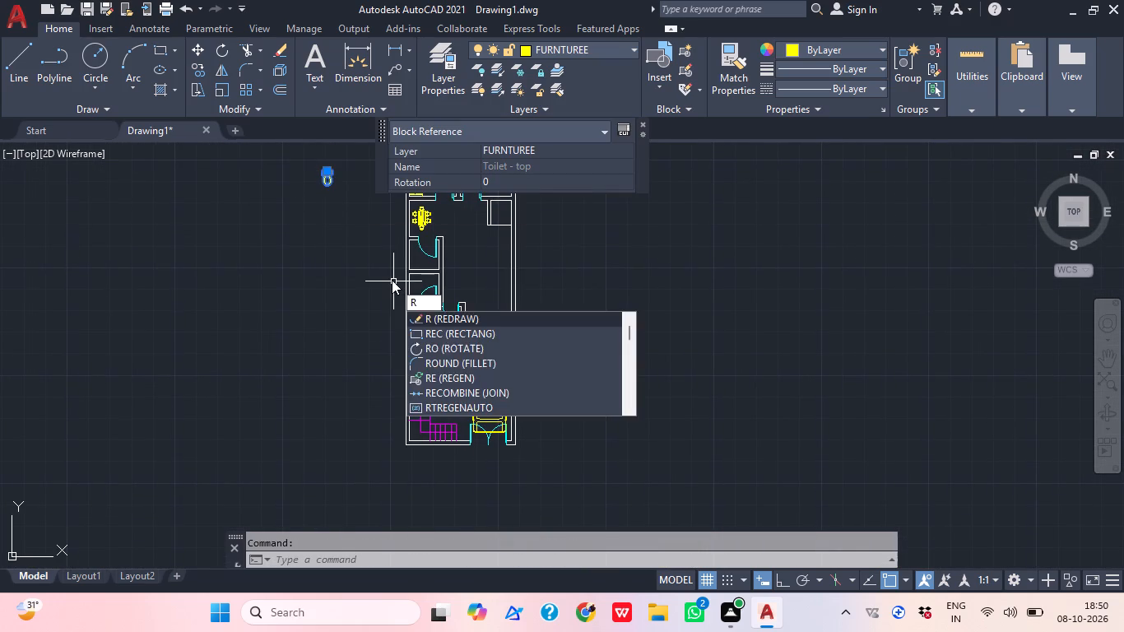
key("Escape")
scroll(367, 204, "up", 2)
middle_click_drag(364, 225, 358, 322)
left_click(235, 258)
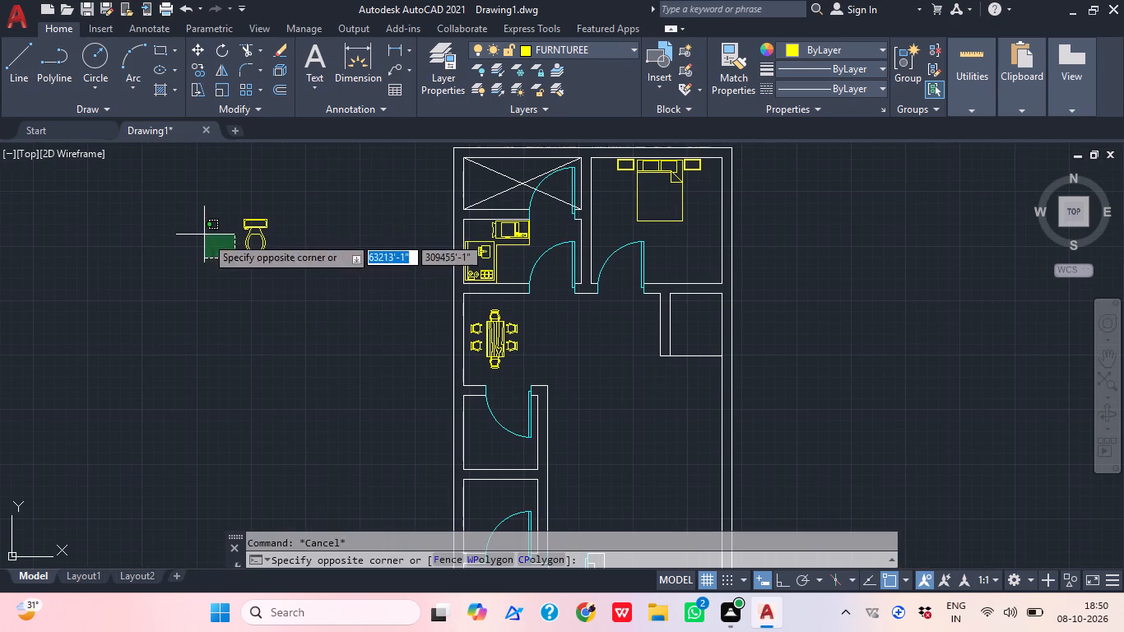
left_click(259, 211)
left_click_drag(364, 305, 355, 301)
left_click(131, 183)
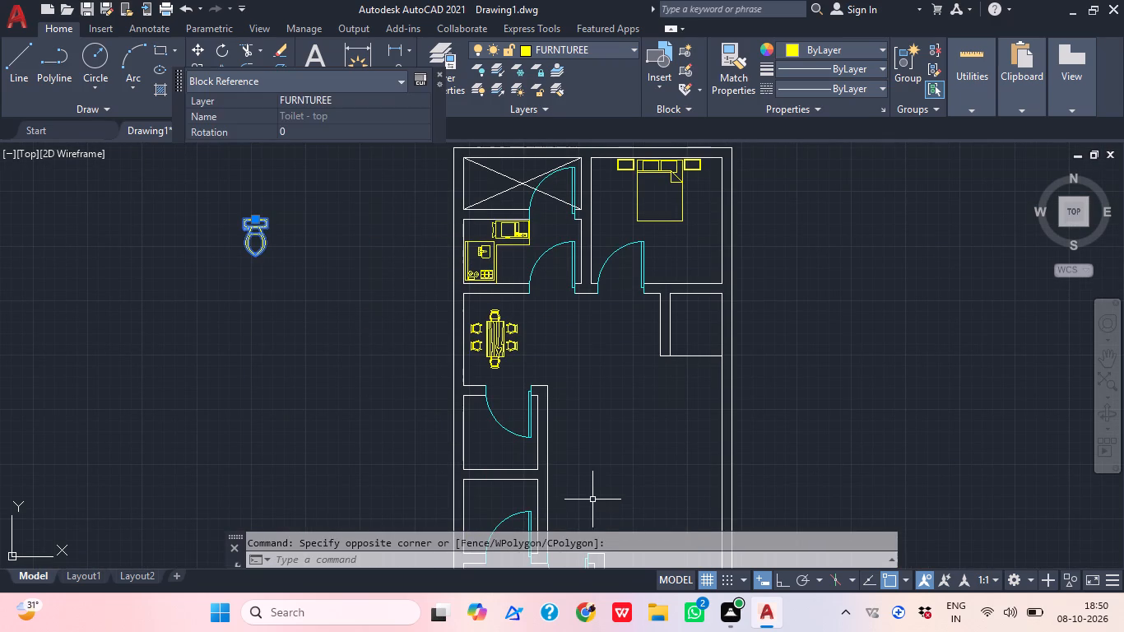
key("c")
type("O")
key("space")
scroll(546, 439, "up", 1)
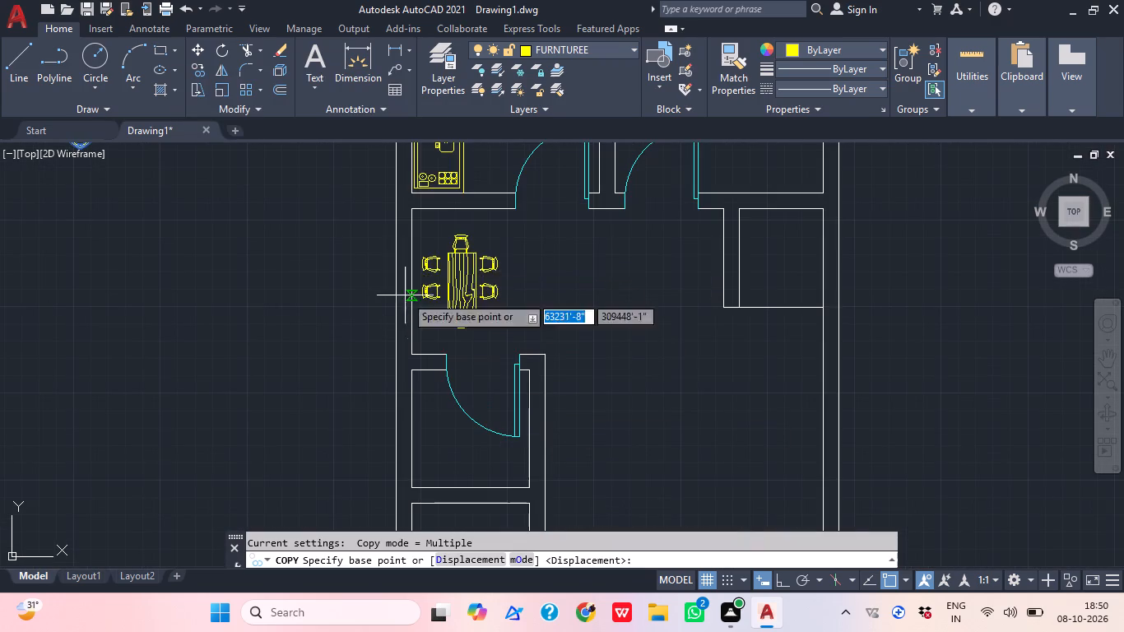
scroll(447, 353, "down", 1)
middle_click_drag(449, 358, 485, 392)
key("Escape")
Move the top-view toilet into the lower bathroom, with its tank against the wall shared with the upper bathroom.
left_click_drag(353, 337, 344, 324)
left_click(170, 192)
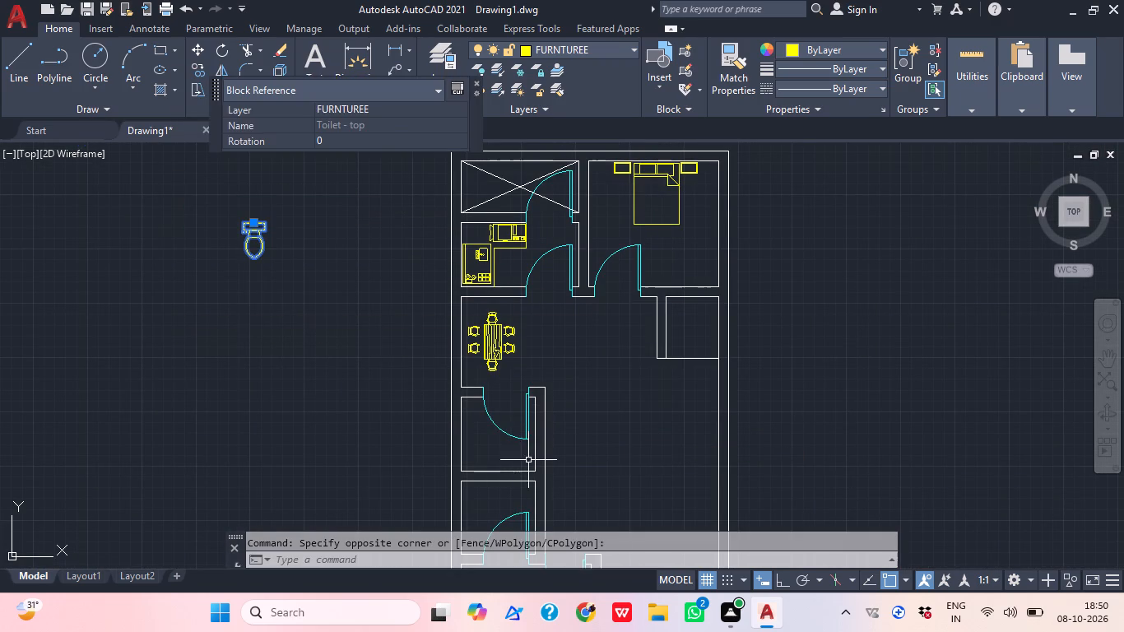
key("m")
key("space")
scroll(290, 220, "up", 2)
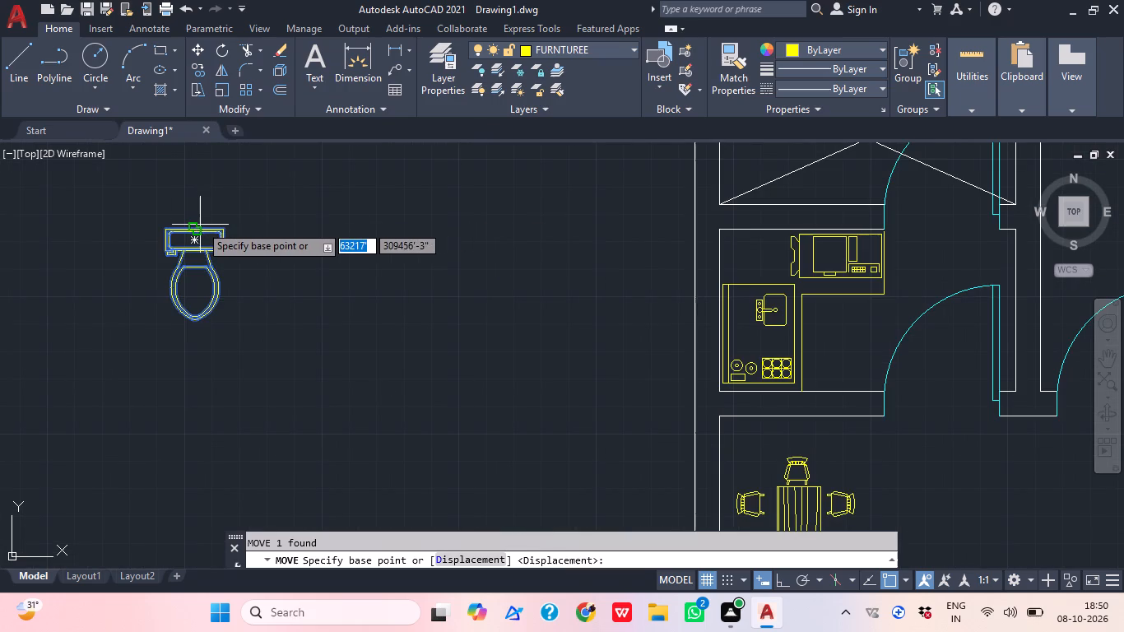
left_click(200, 225)
scroll(262, 203, "down", 3)
middle_click_drag(374, 265, 406, 228)
scroll(422, 340, "up", 1)
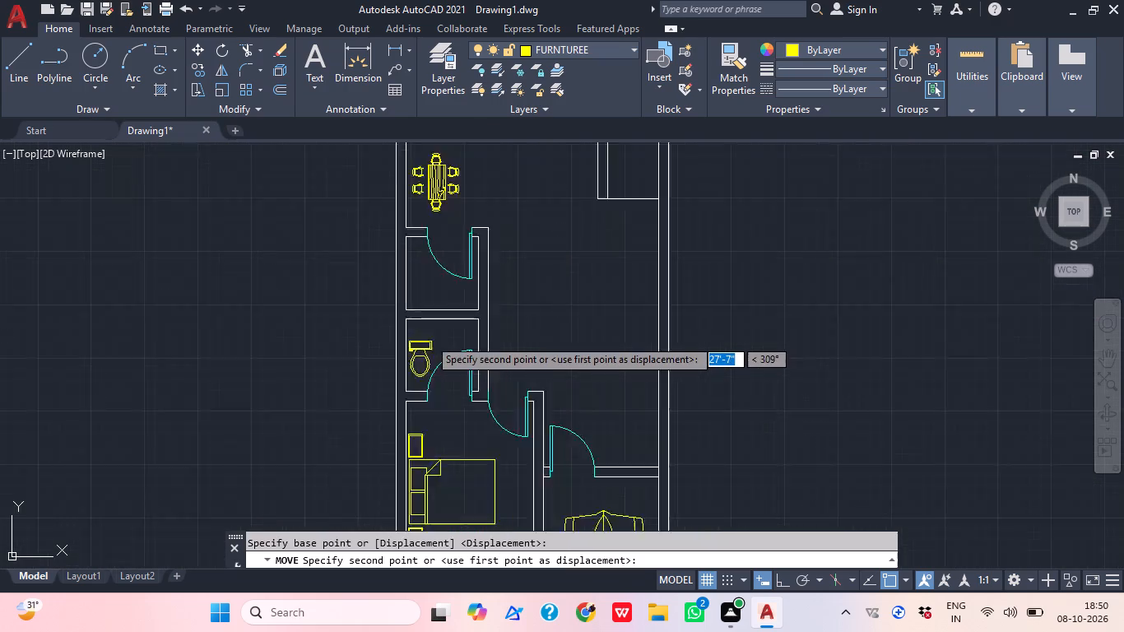
scroll(429, 338, "up", 1)
scroll(430, 338, "down", 1)
scroll(430, 327, "up", 3)
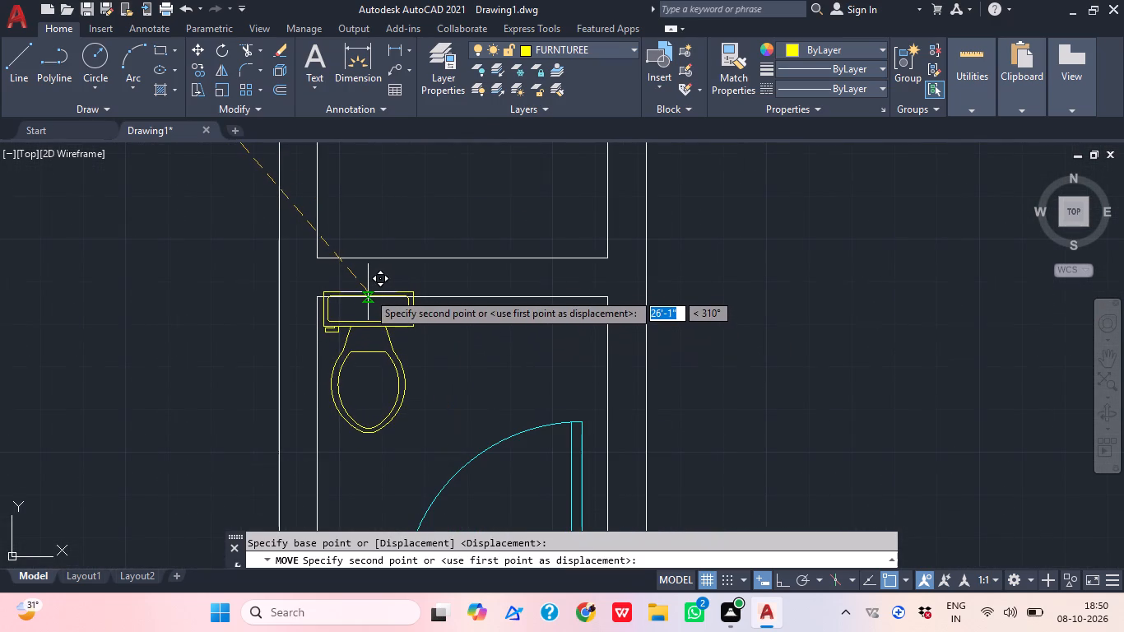
scroll(381, 300, "up", 2)
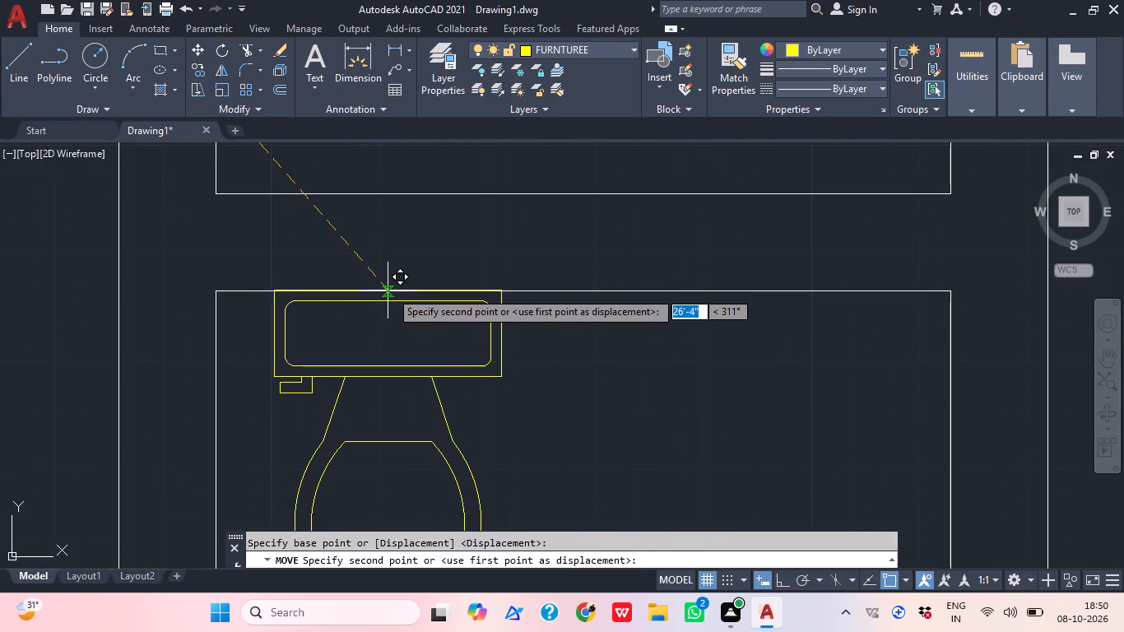
left_click(392, 295)
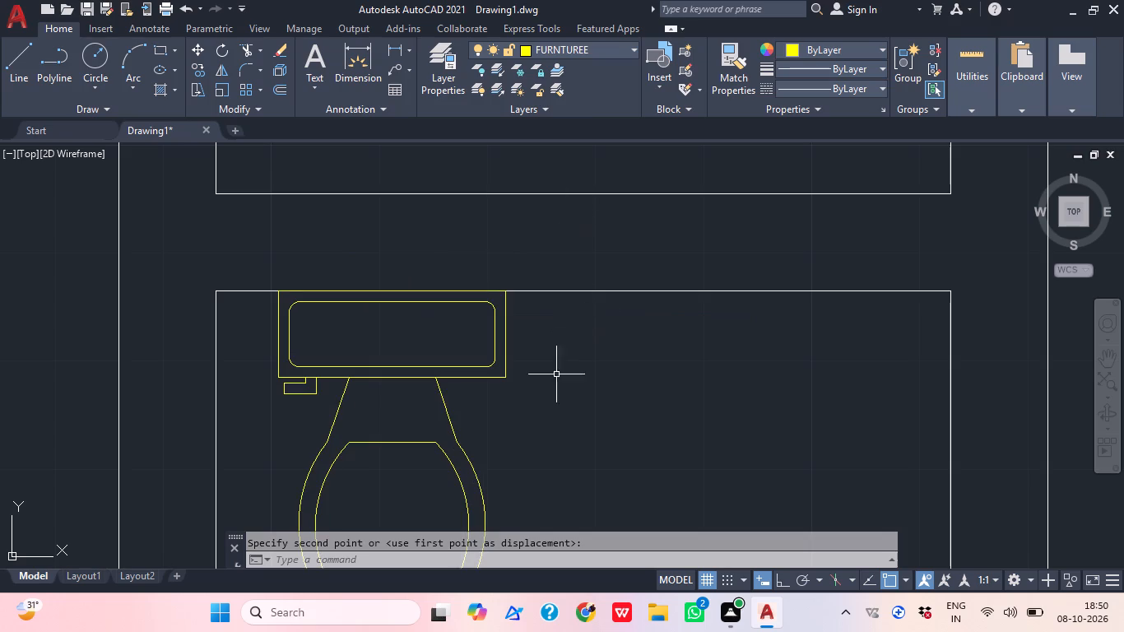
Mirror the toilet into the upper bathroom about a horizontal line through the shared wall with Ortho on, keeping the original.
left_click(548, 397)
left_click(452, 366)
key("m")
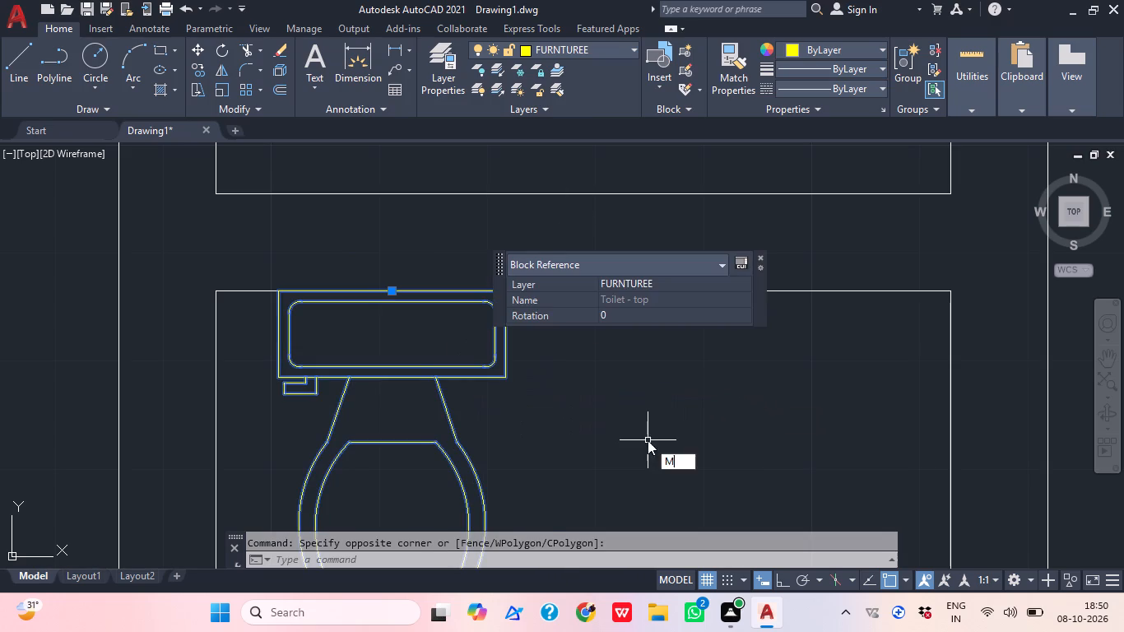
key("i")
key("space")
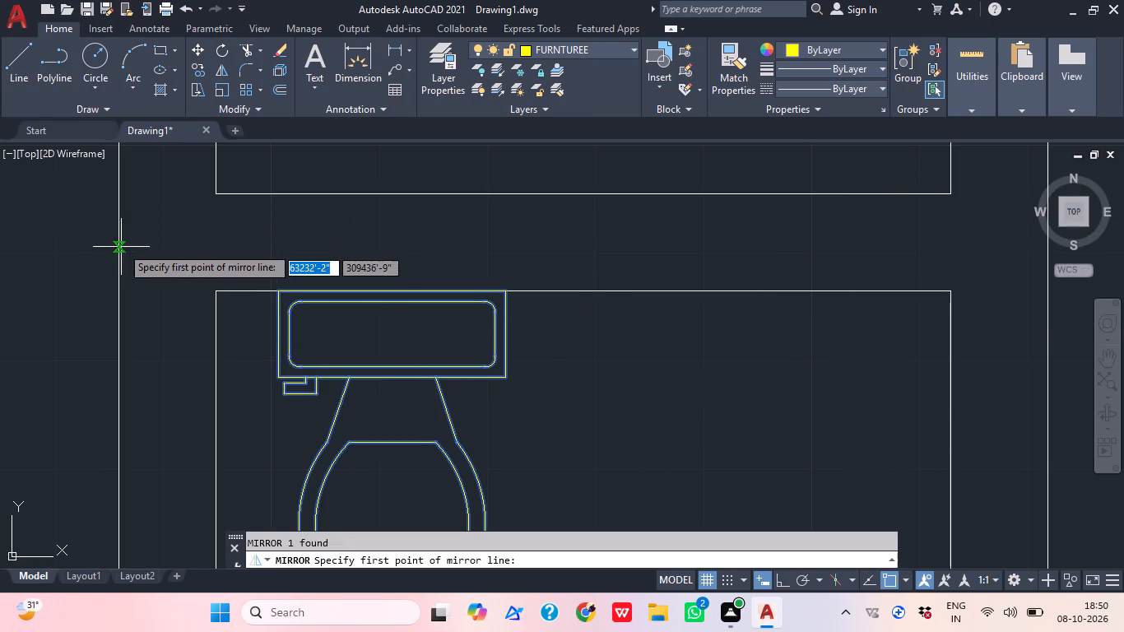
scroll(120, 239, "down", 4)
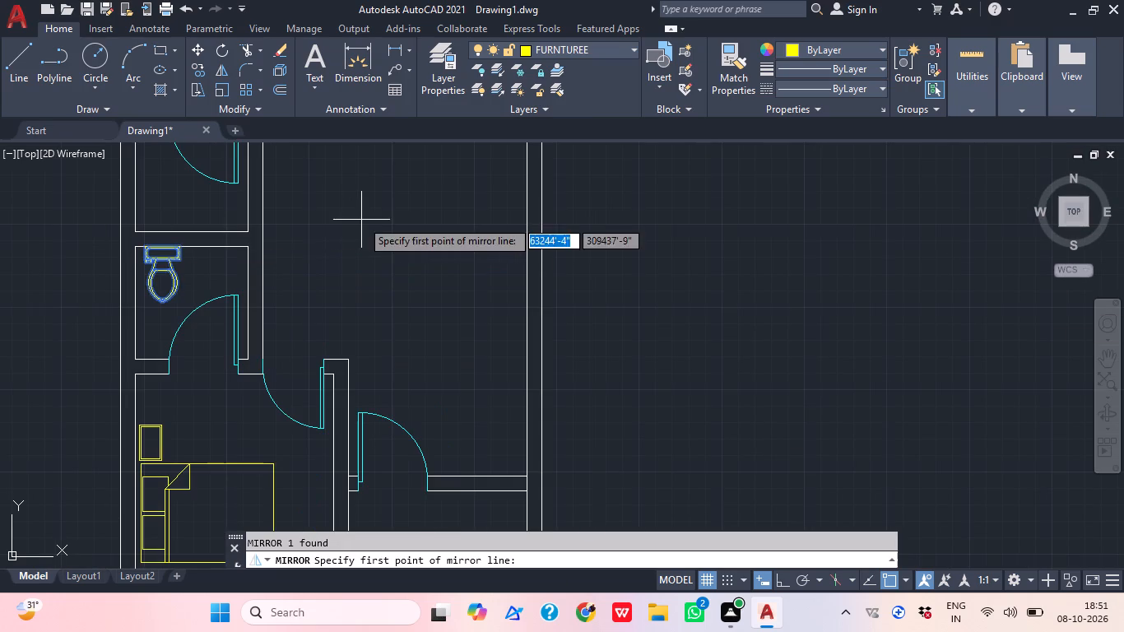
left_click(266, 244)
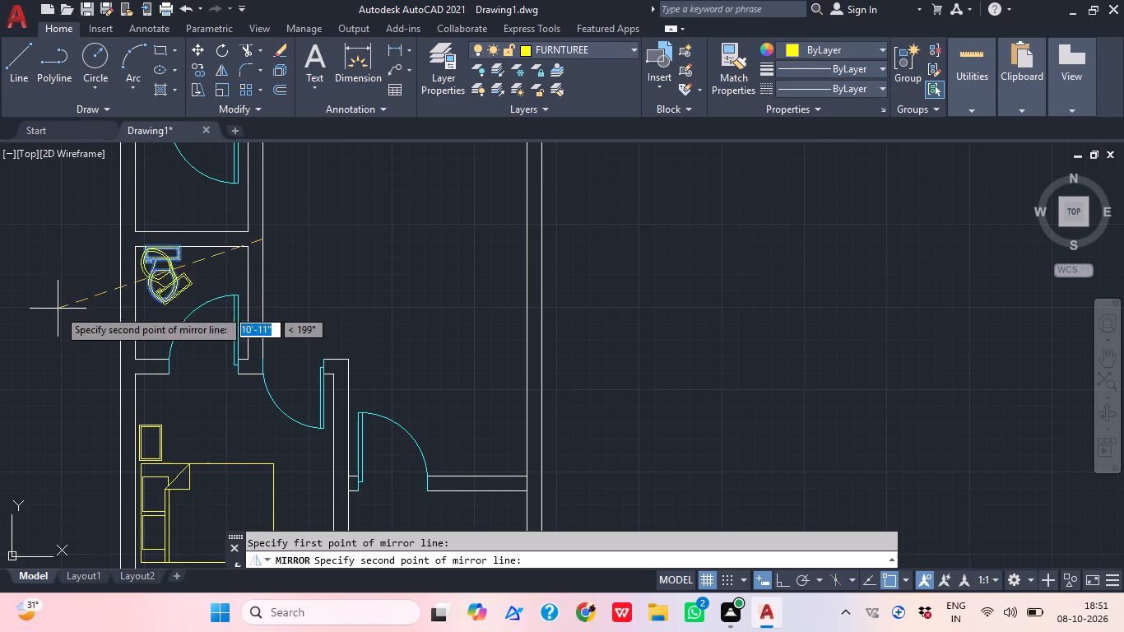
left_click(786, 579)
left_click(509, 268)
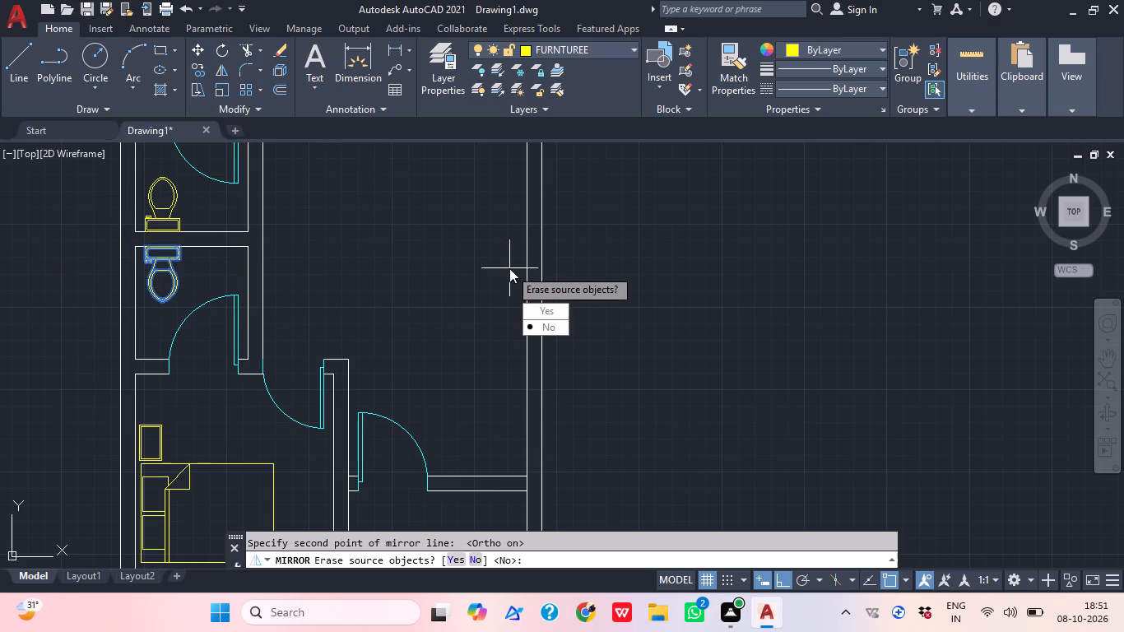
left_click_drag(547, 328, 509, 268)
scroll(764, 138, "down", 1)
middle_click_drag(766, 156, 787, 266)
scroll(787, 266, "down", 3)
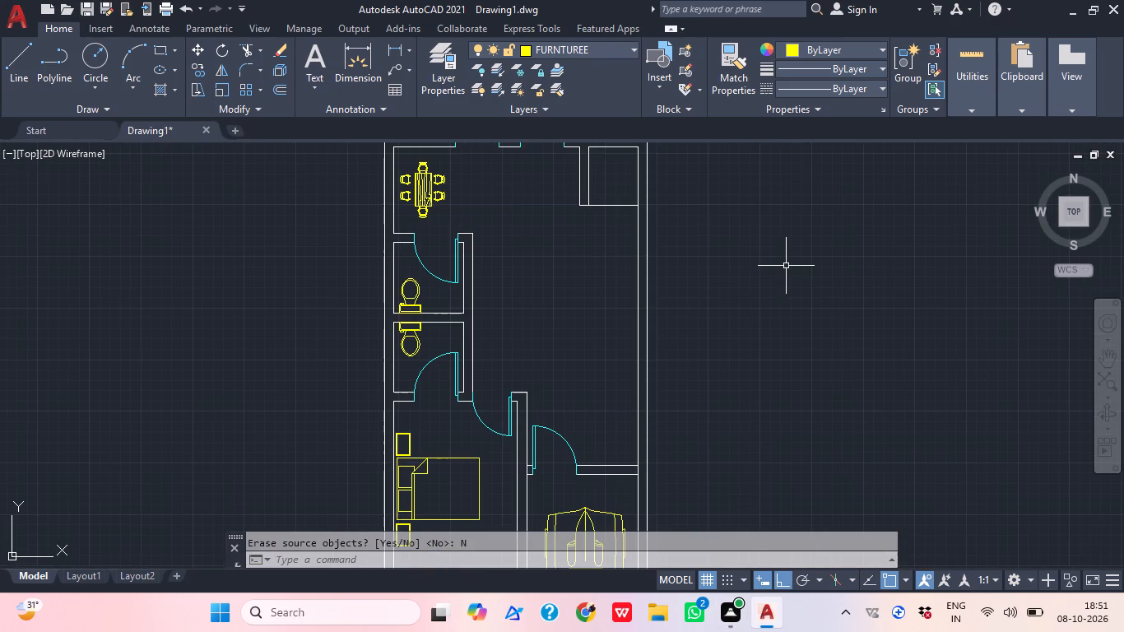
Insert the Sink - Oval top block from the House Designer.dwg sample in DesignCenter into the empty space beside the bathrooms, outside the plan.
key("ctrl+2")
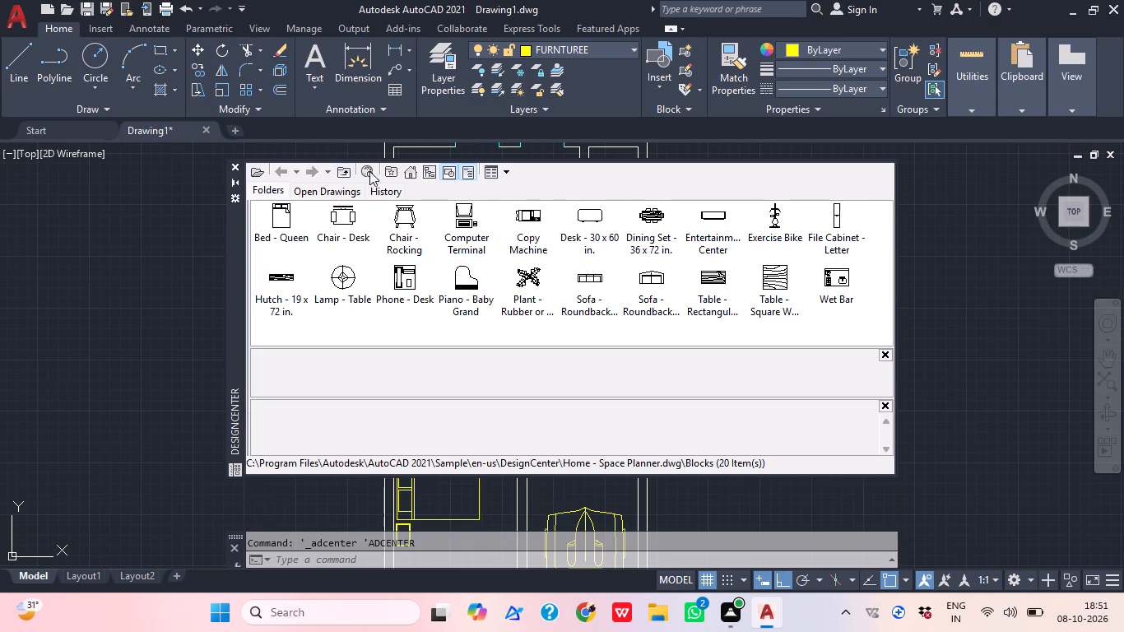
left_click(259, 174)
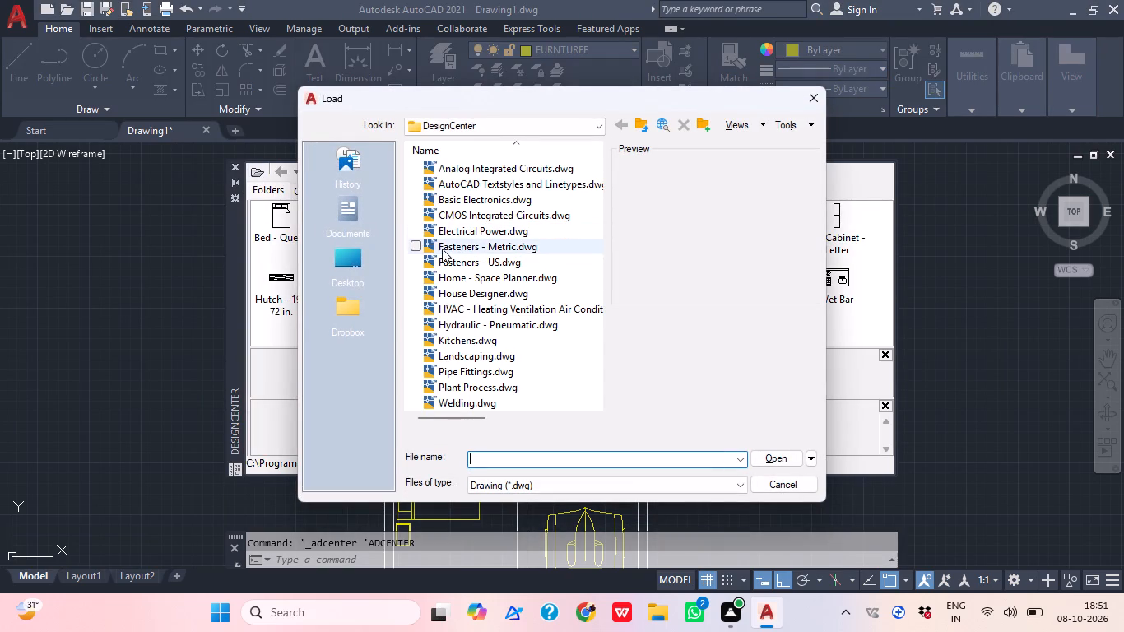
left_click(455, 290)
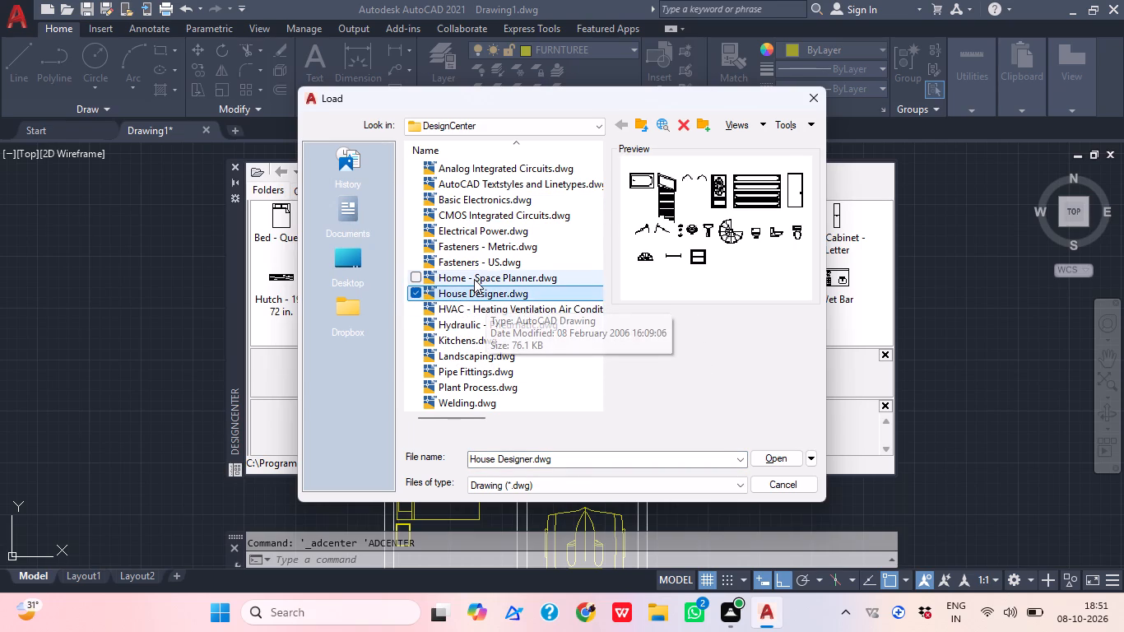
left_click(474, 279)
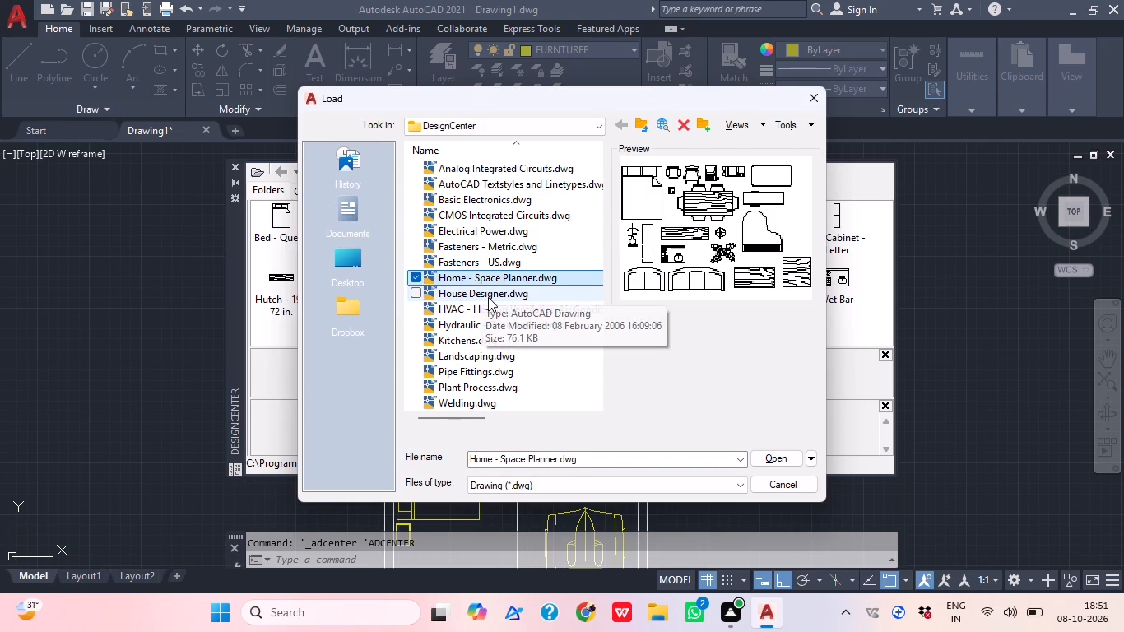
left_click(486, 297)
left_click(761, 462)
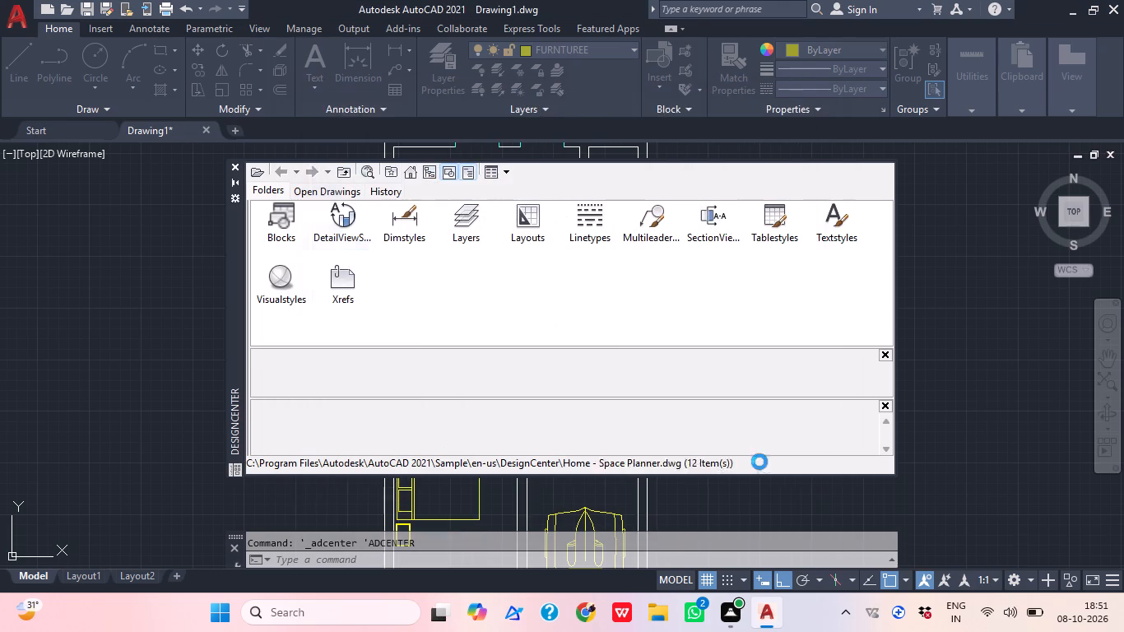
double_click(278, 213)
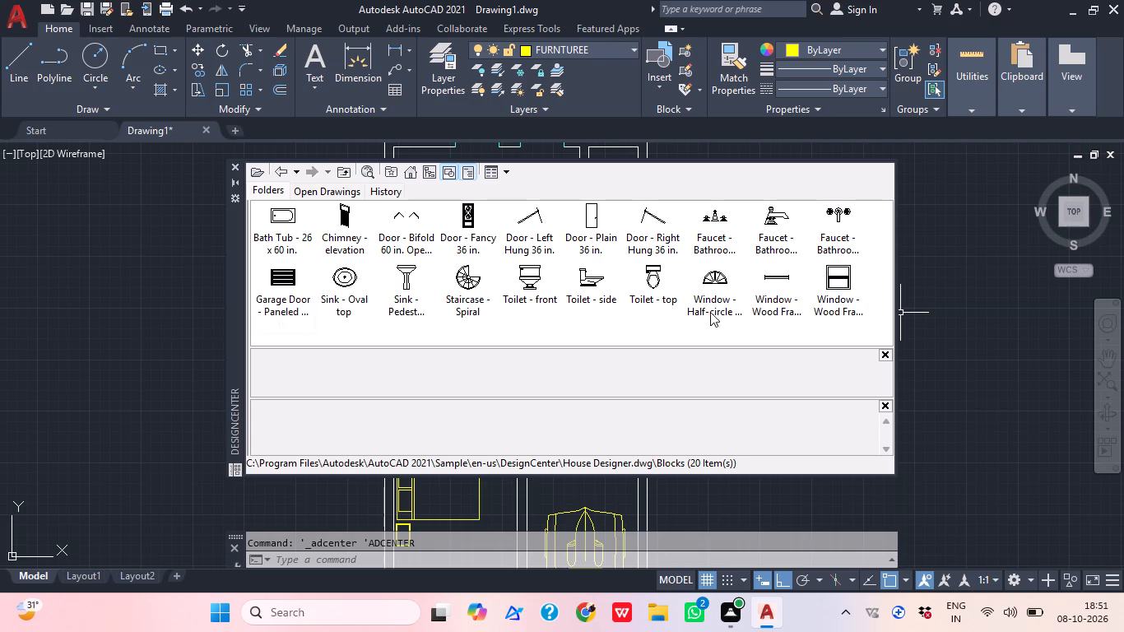
left_click_drag(350, 299, 160, 364)
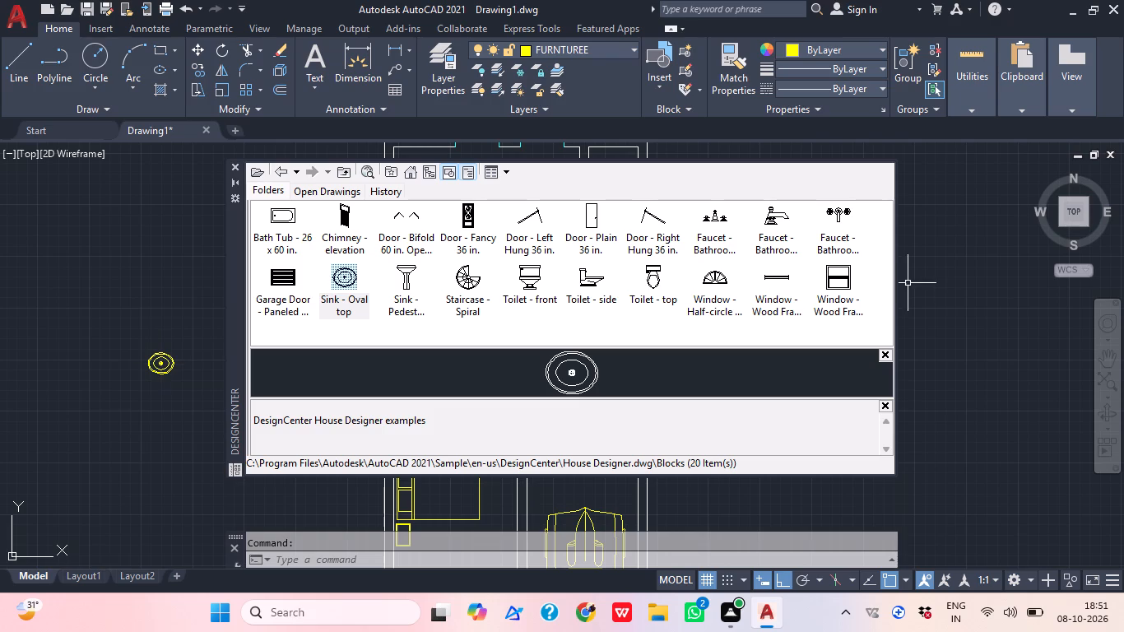
left_click(234, 162)
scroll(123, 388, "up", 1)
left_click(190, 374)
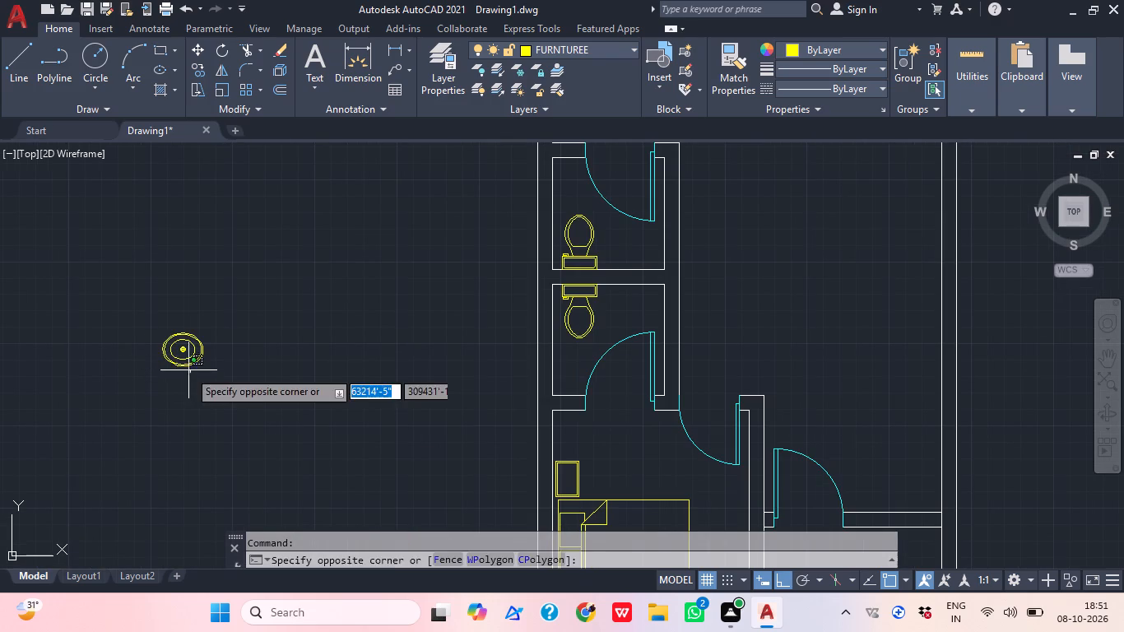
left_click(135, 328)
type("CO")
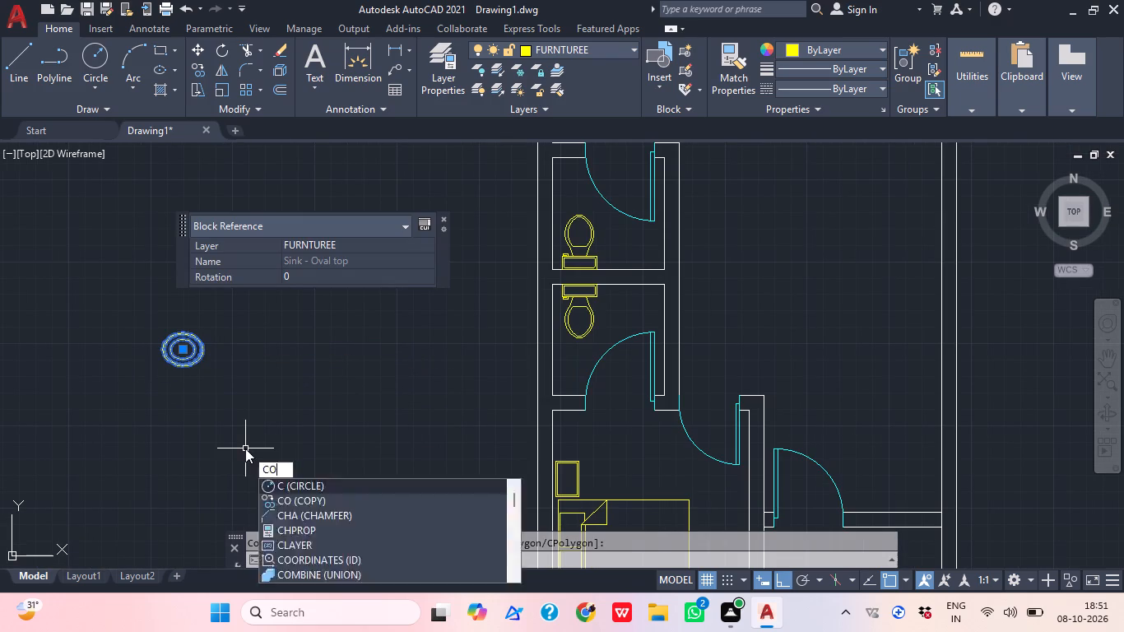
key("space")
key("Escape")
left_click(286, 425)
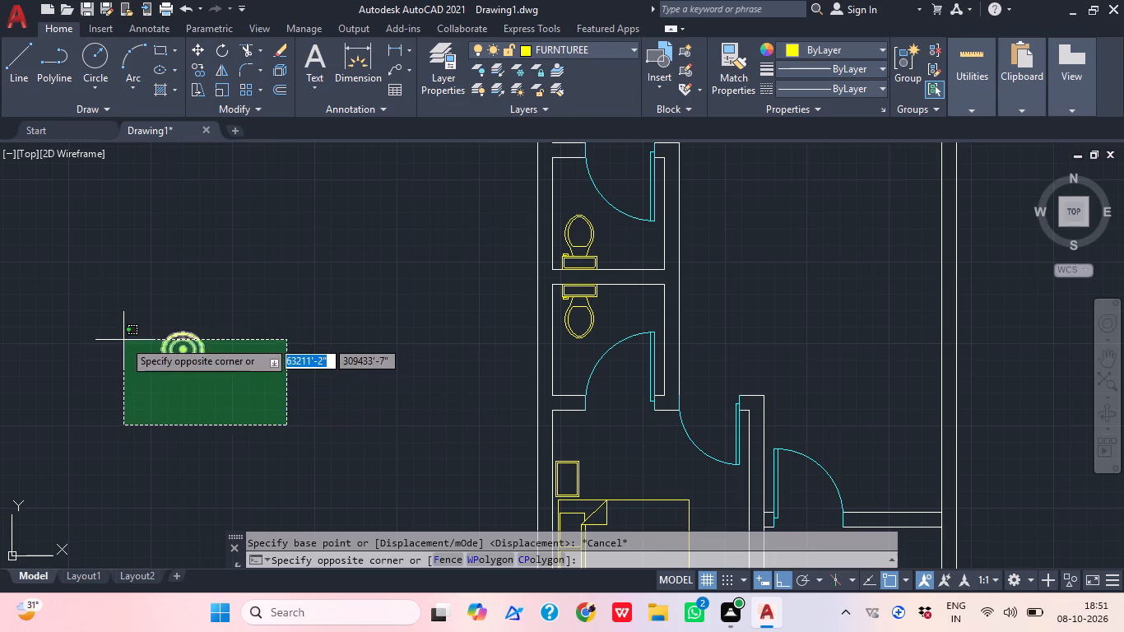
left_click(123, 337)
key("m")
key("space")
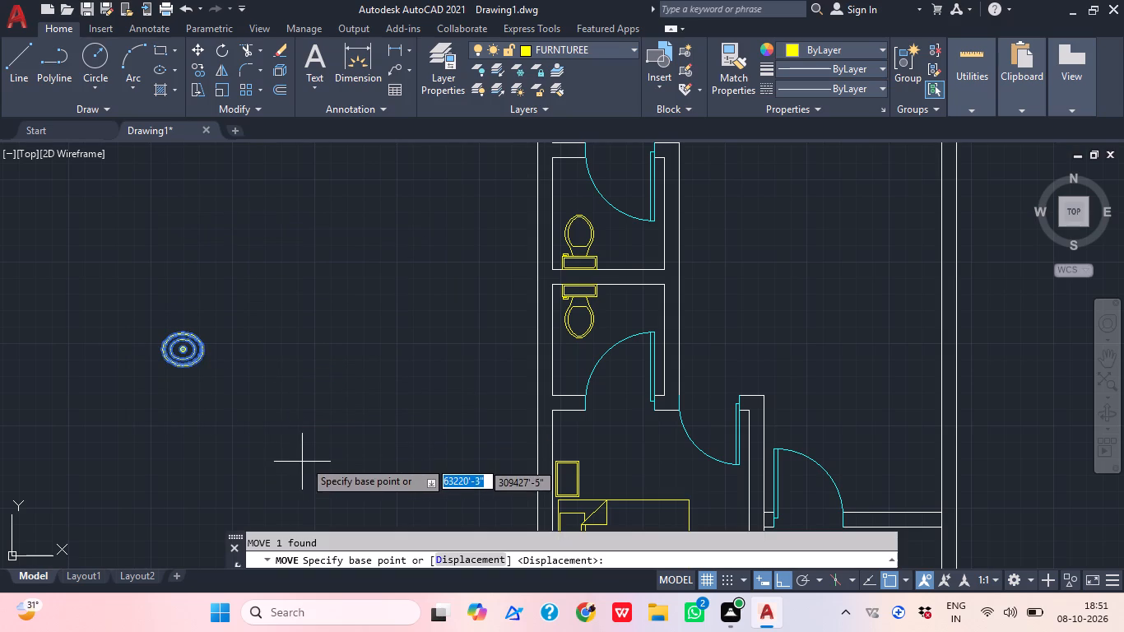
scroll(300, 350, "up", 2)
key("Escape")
Move the oval sink into the lower bathroom with Ortho off, beside the toilet and near the shared wall.
left_click(118, 353)
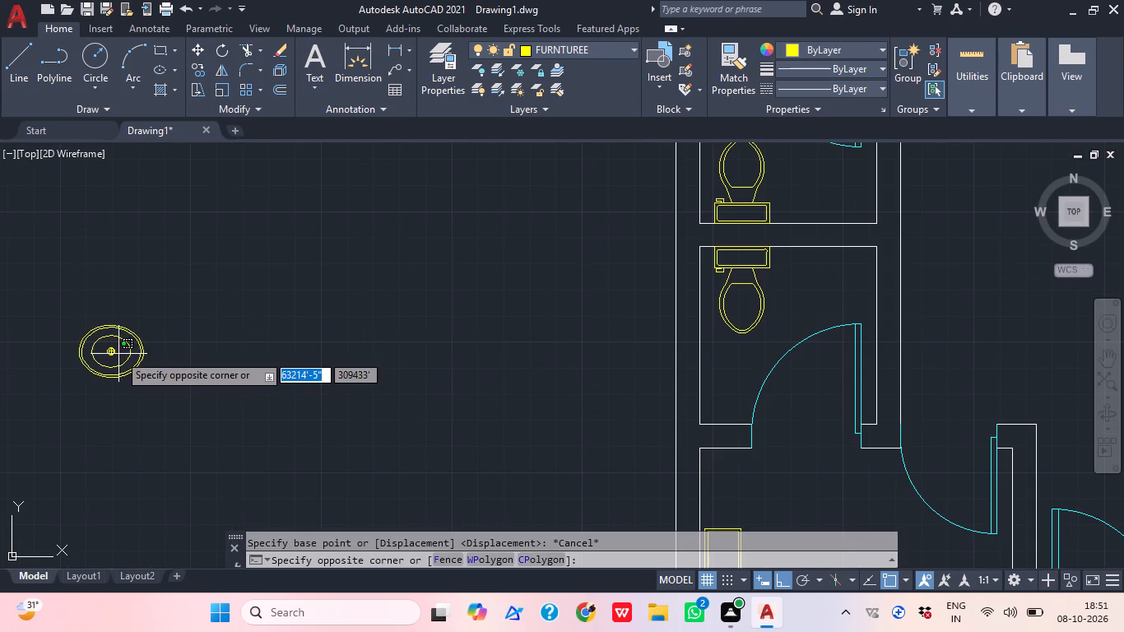
left_click(95, 349)
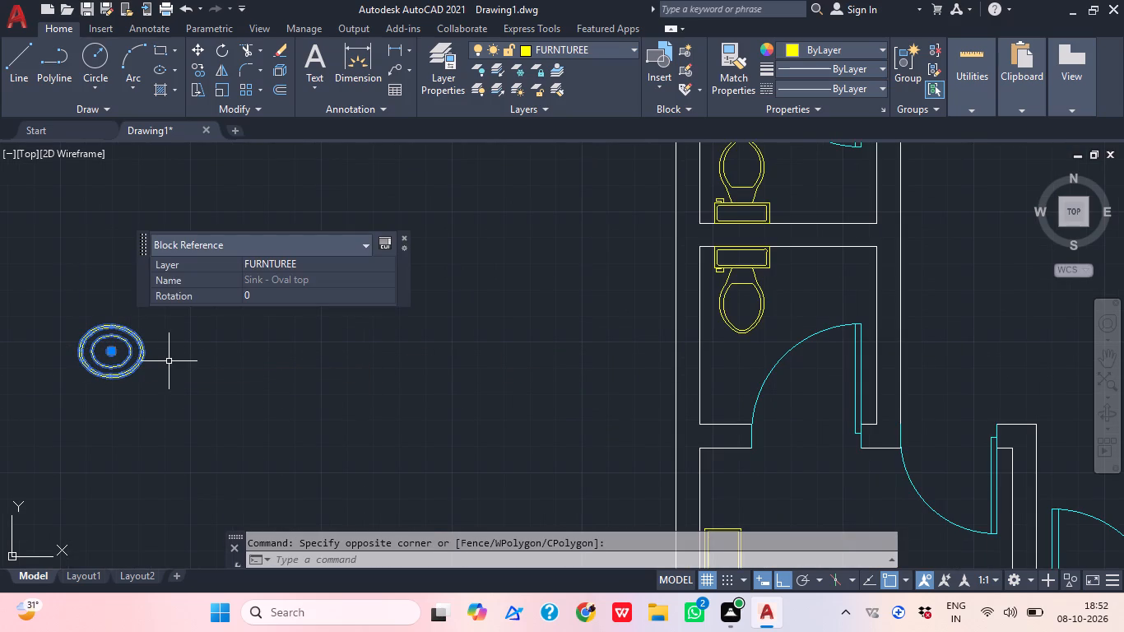
type("M")
key("space")
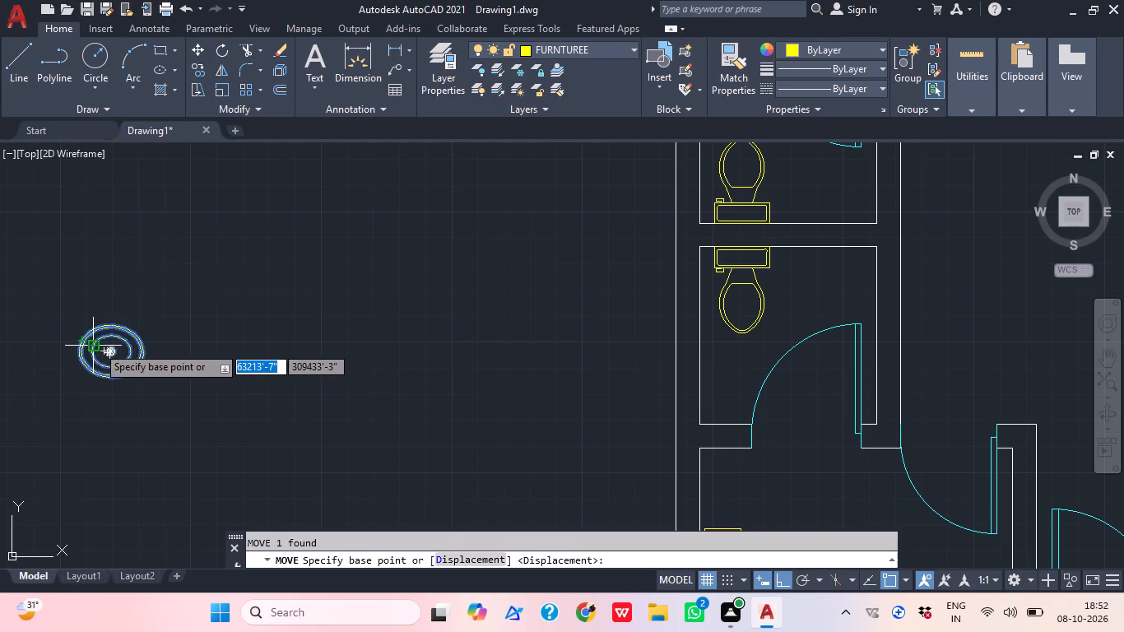
left_click(100, 347)
middle_click_drag(823, 339, 680, 404)
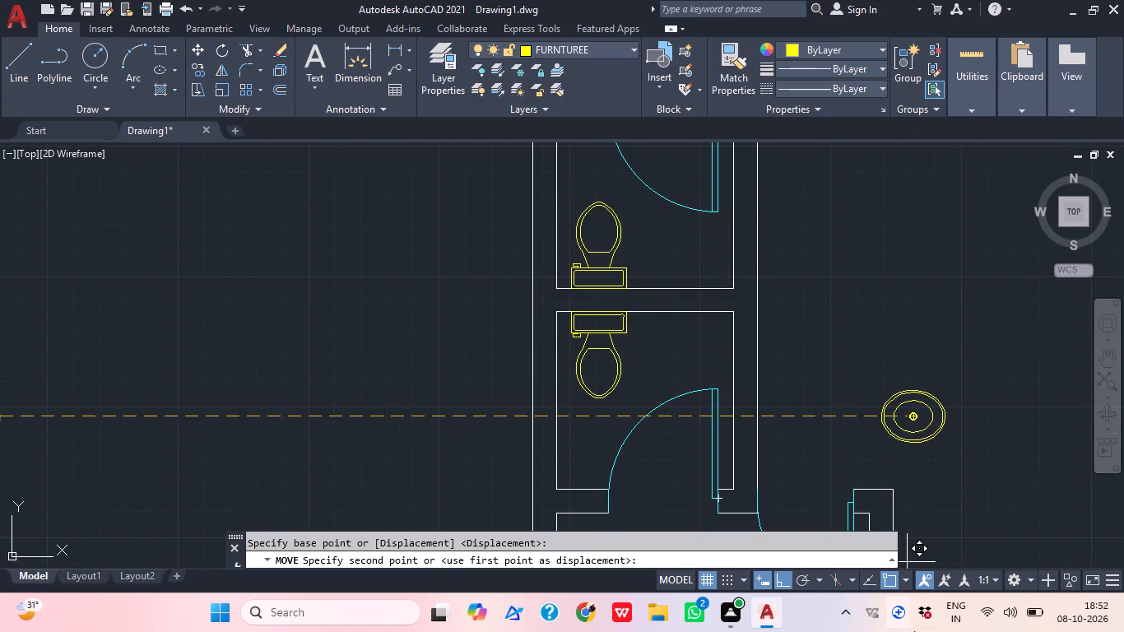
left_click(787, 585)
scroll(701, 358, "up", 2)
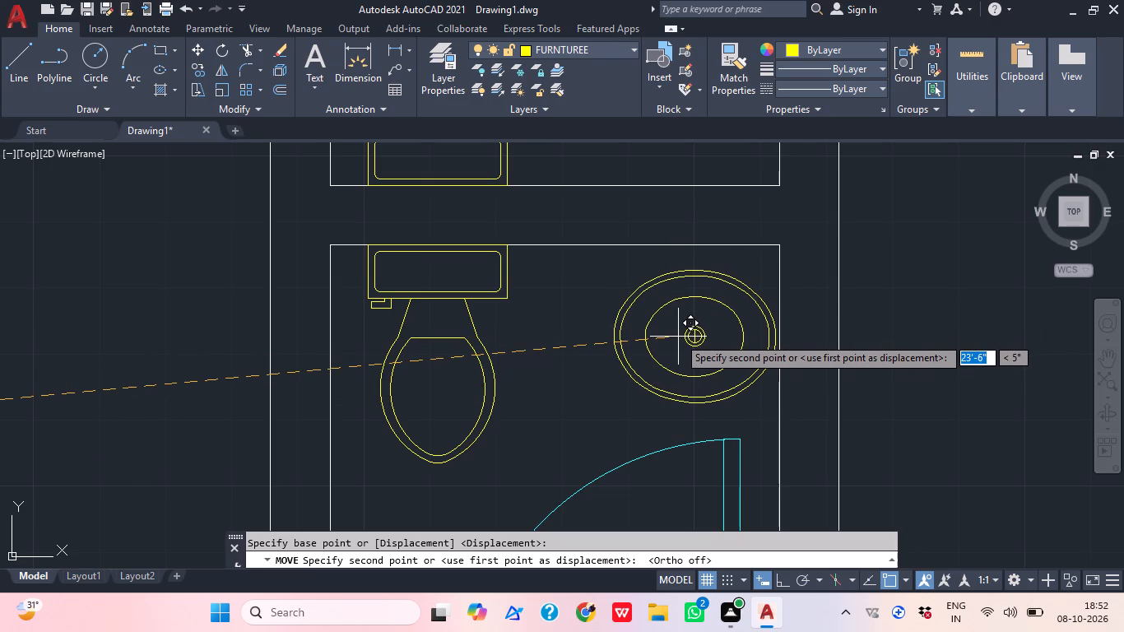
left_click(678, 337)
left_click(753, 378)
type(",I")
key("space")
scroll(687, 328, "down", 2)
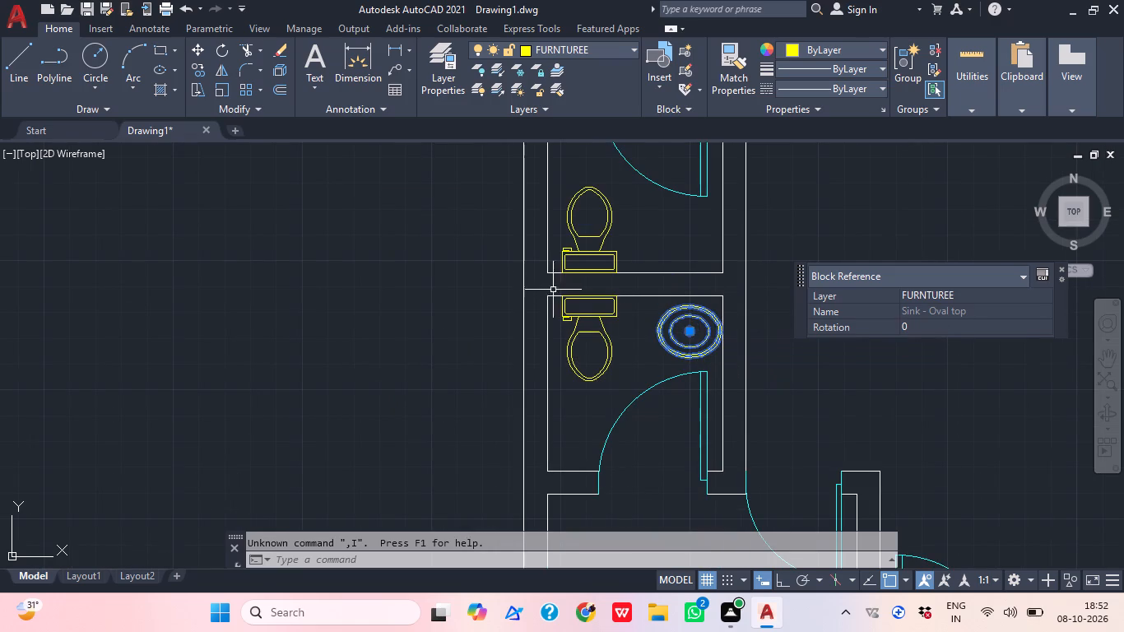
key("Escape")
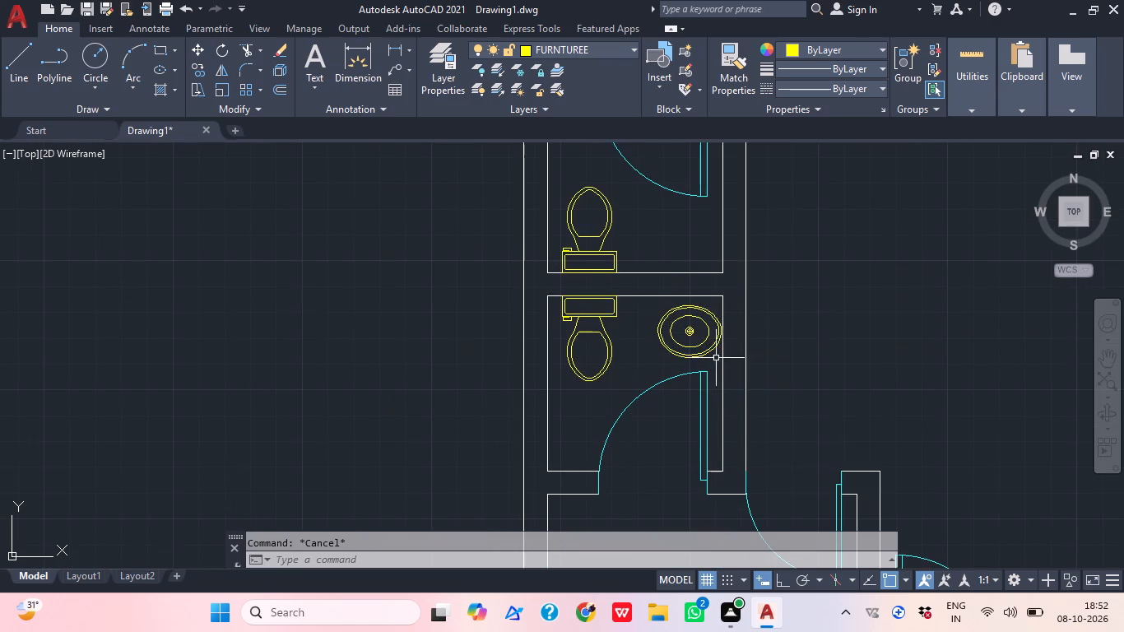
Mirror the oval sink into the upper bathroom about a horizontal line through the shared wall with Ortho on, keeping the original.
left_click(713, 358)
left_click(680, 344)
type("MI")
key("space")
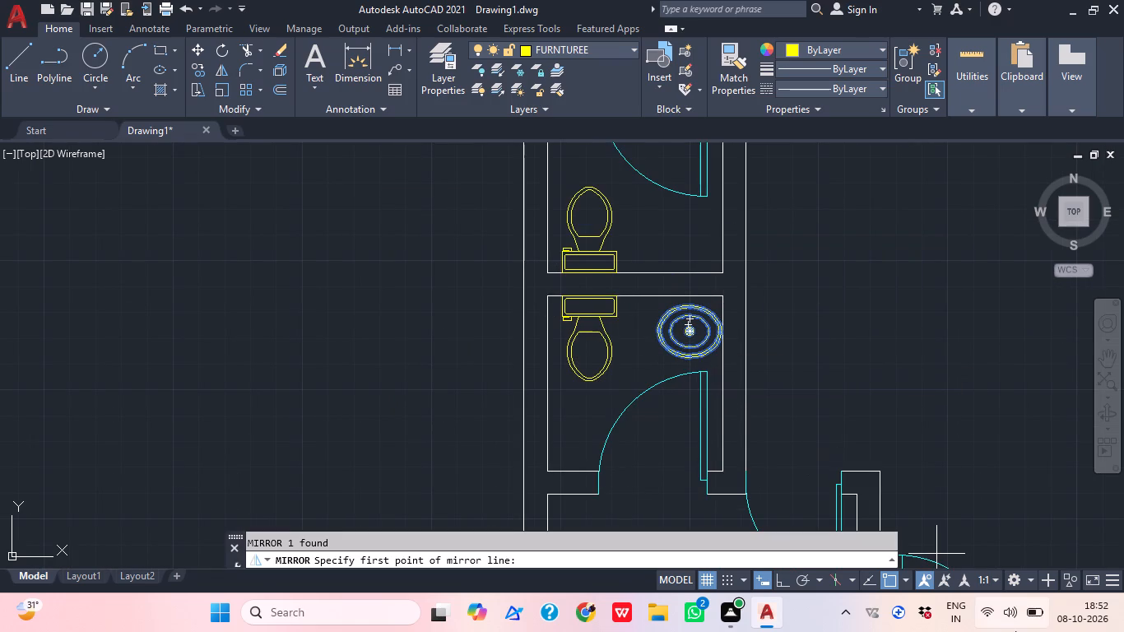
left_click(780, 574)
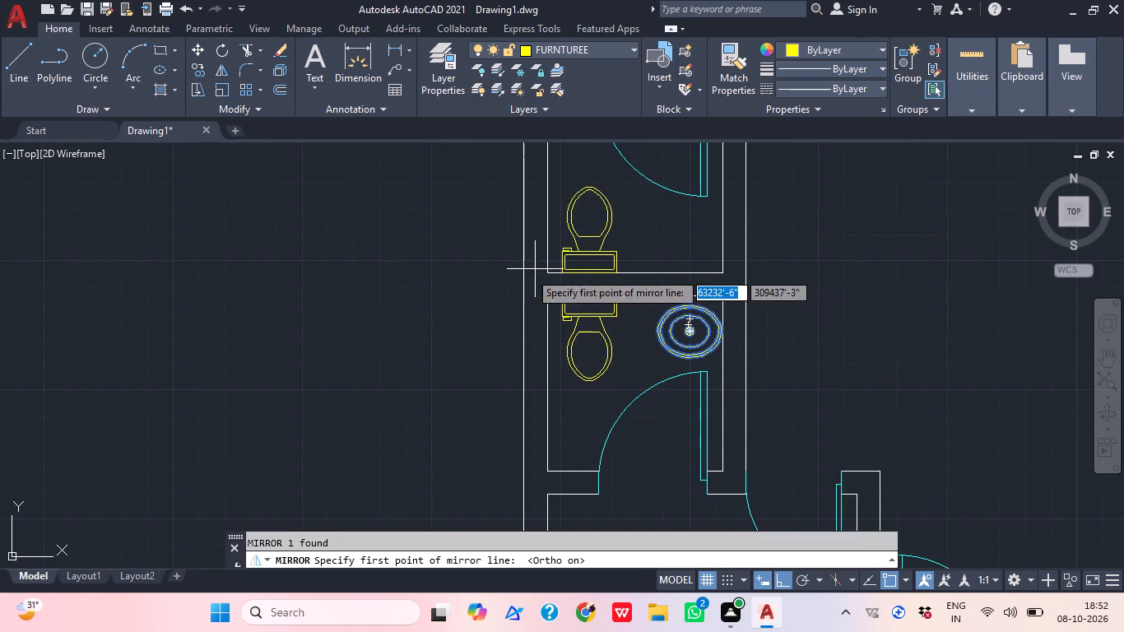
scroll(525, 288, "down", 1)
scroll(527, 287, "up", 2)
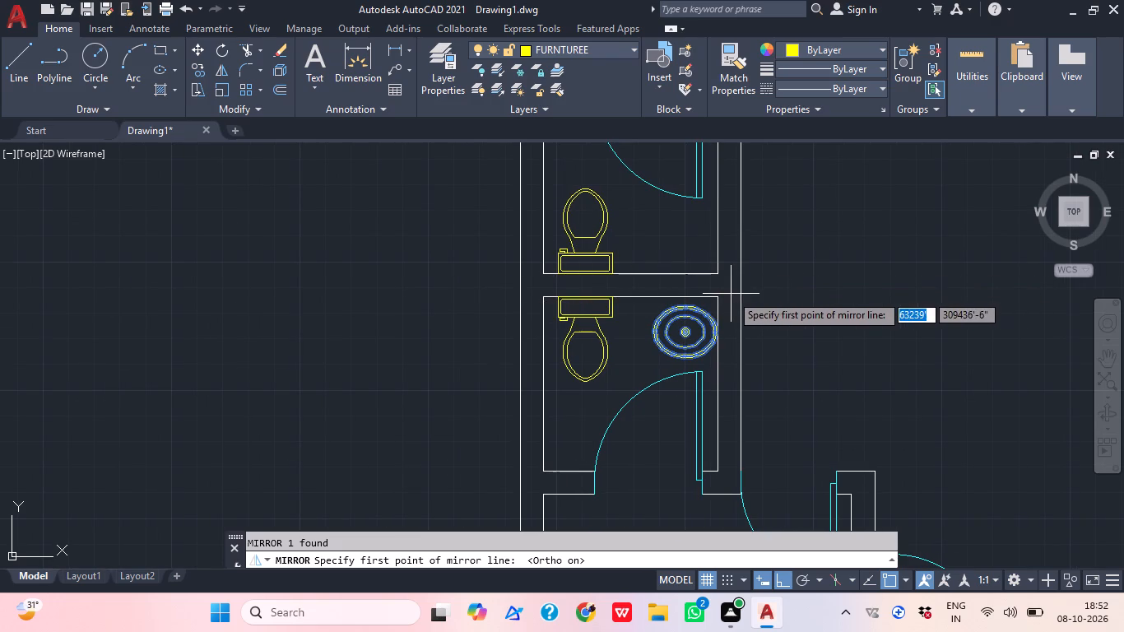
left_click(740, 290)
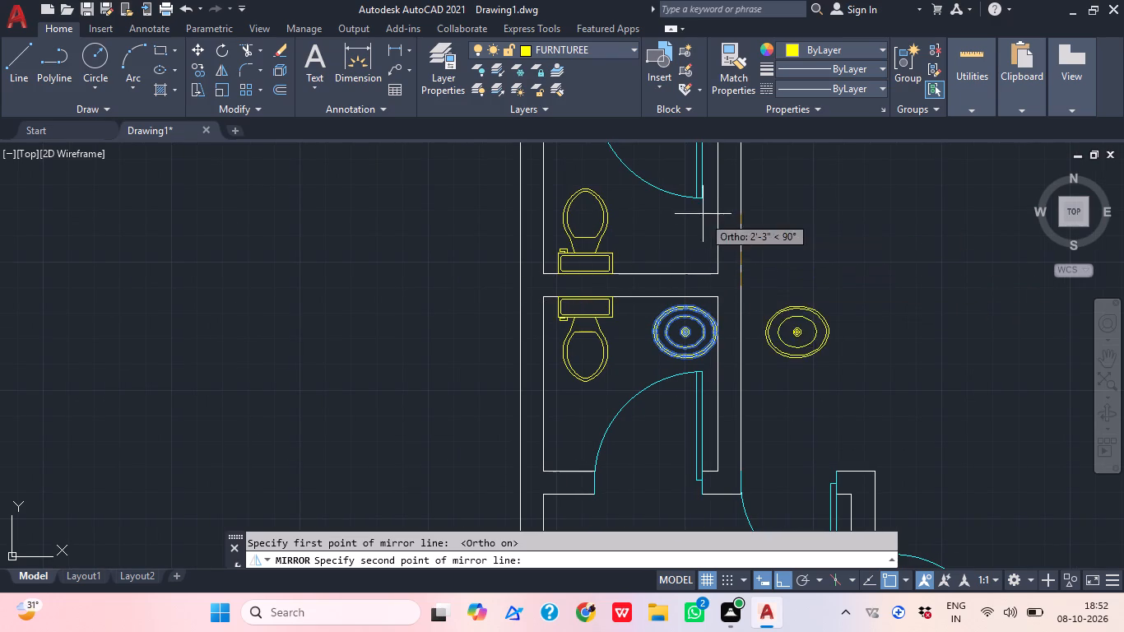
left_click(207, 250)
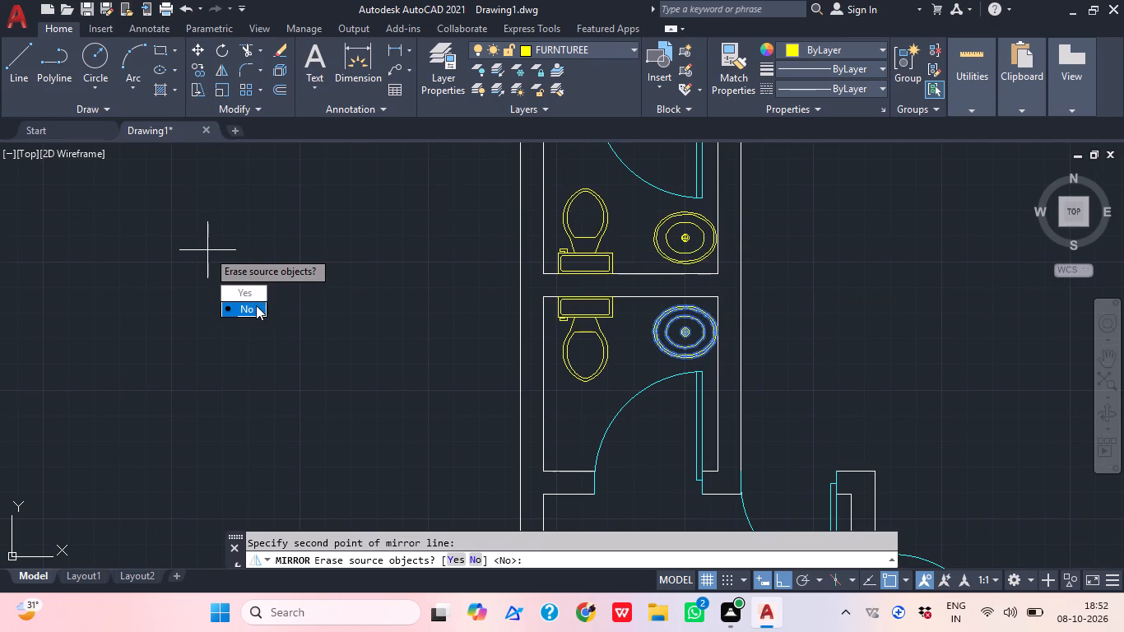
left_click_drag(256, 305, 207, 250)
Draw a rectangle about 3'-9" by 3'-6" in the open living area between the bathrooms and the outer wall.
scroll(1122, 304, "down", 1)
middle_click_drag(1106, 311, 692, 375)
scroll(201, 329, "down", 1)
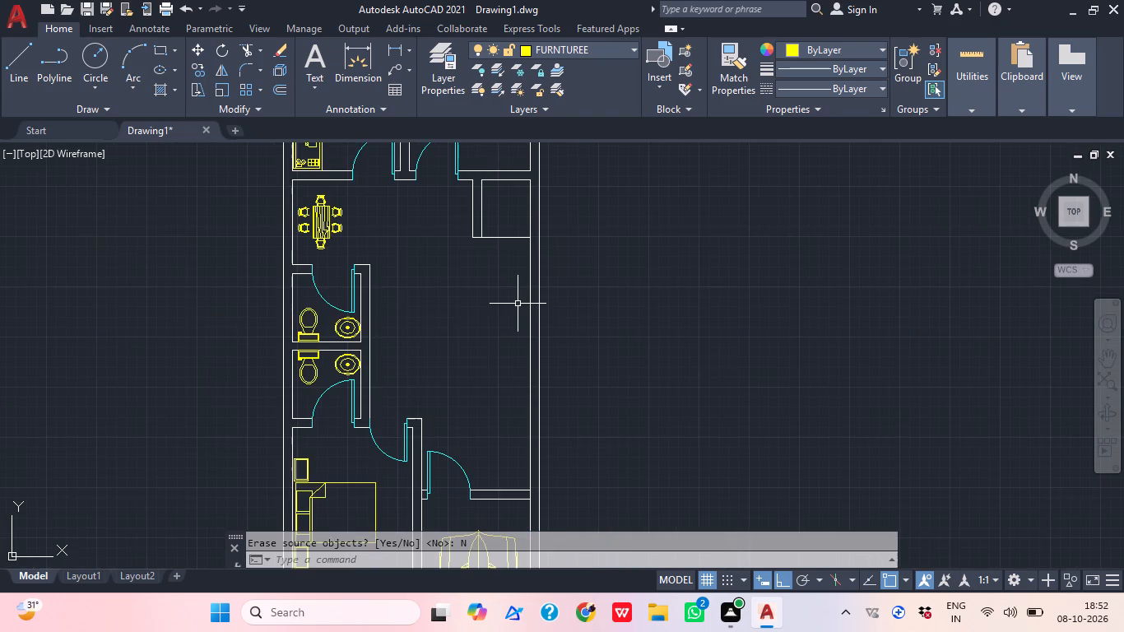
scroll(518, 304, "down", 2)
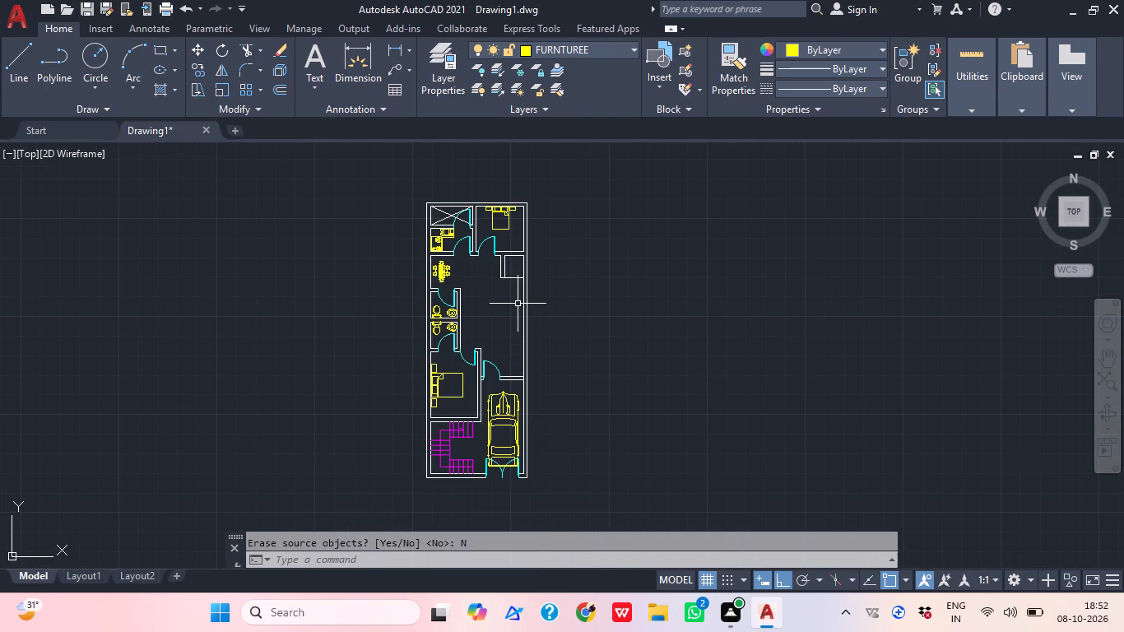
scroll(518, 304, "down", 1)
scroll(519, 304, "up", 1)
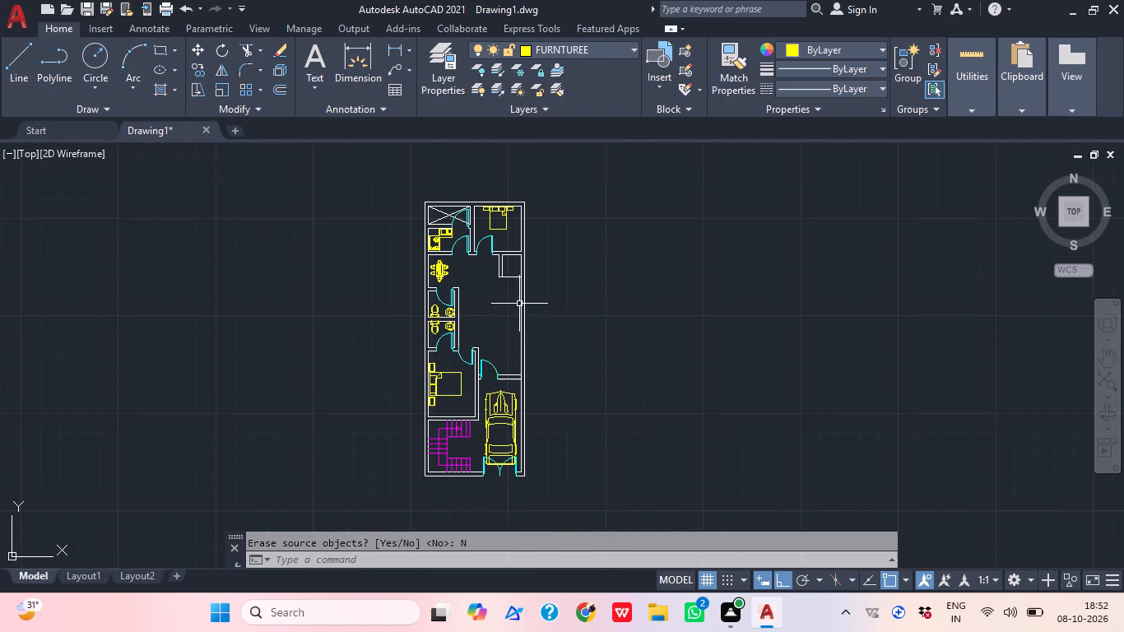
middle_click_drag(519, 304, 513, 277)
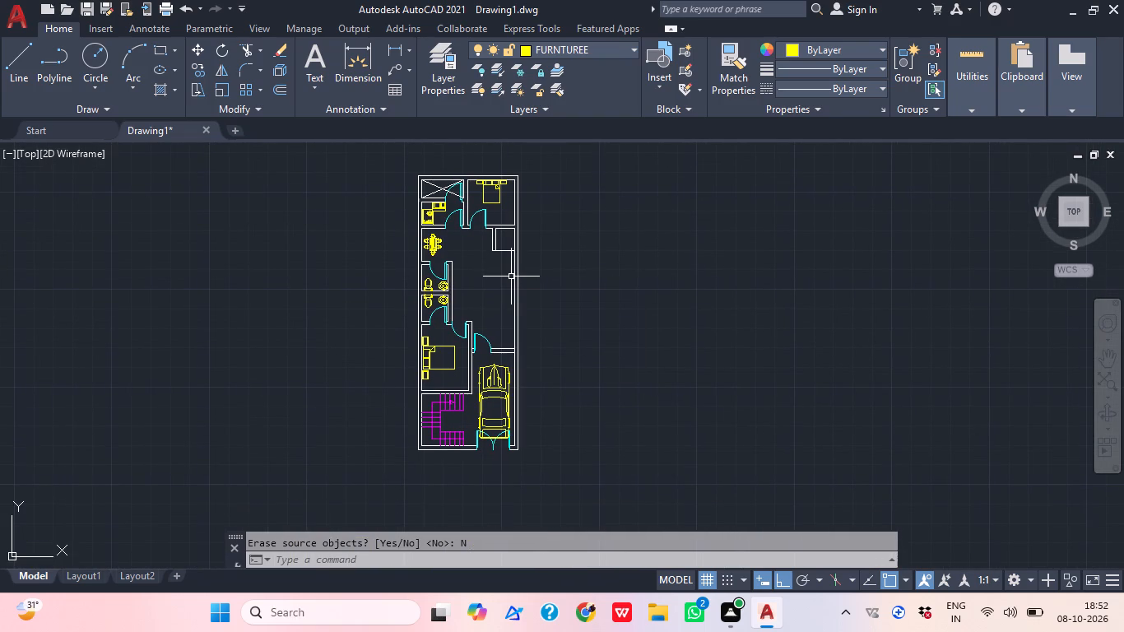
scroll(484, 285, "up", 3)
scroll(481, 281, "down", 1)
middle_click(481, 281)
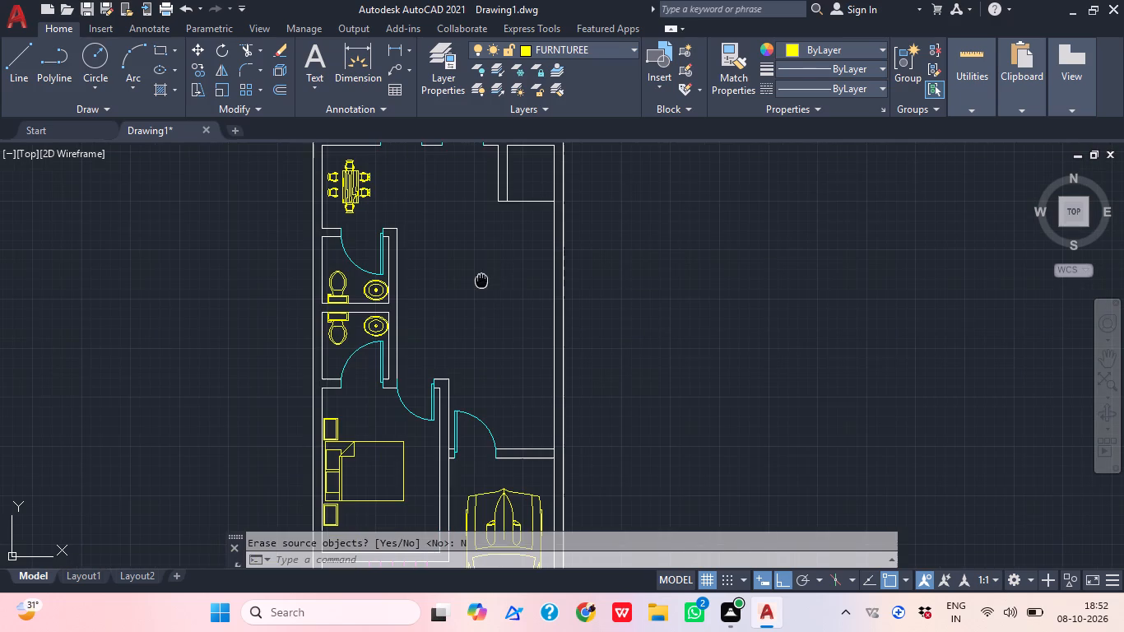
type("RECV")
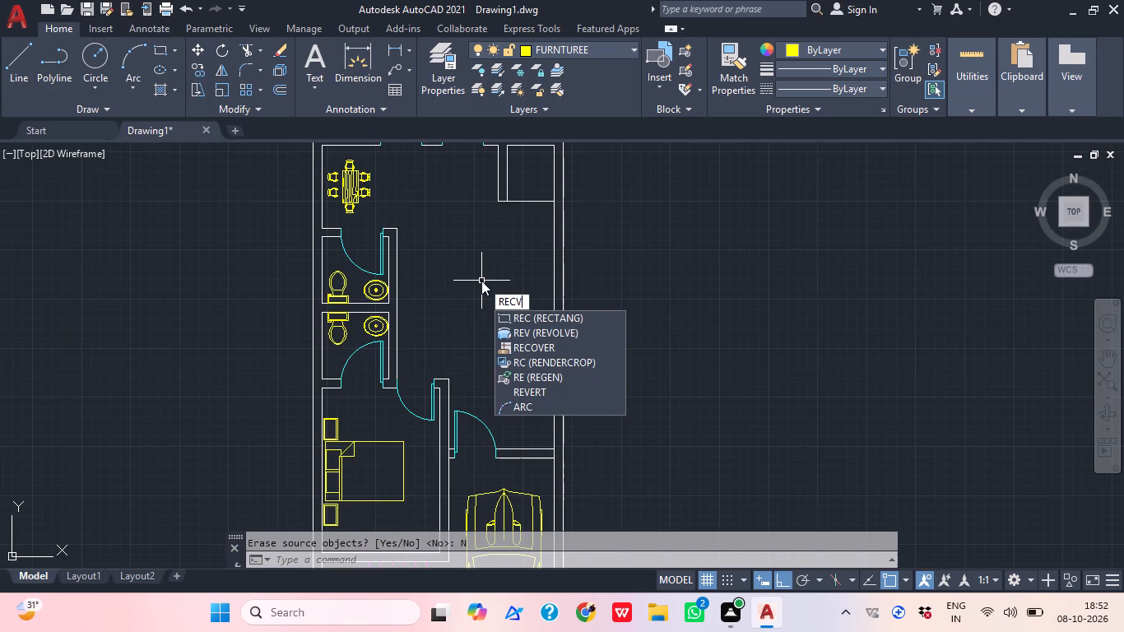
key("BackSpace")
key("space")
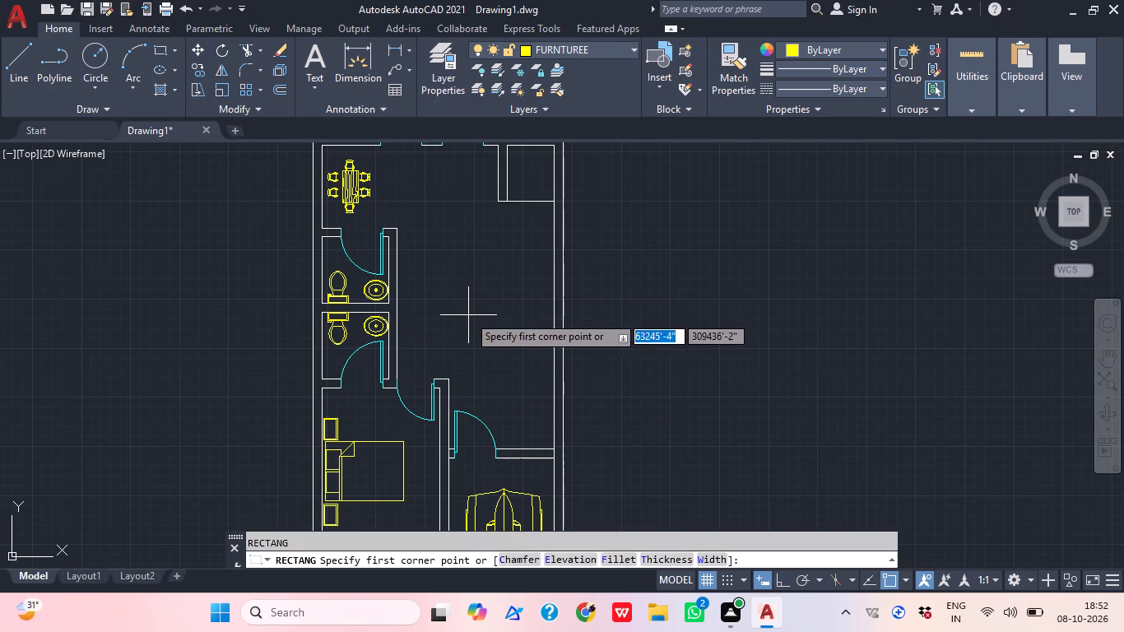
left_click(471, 301)
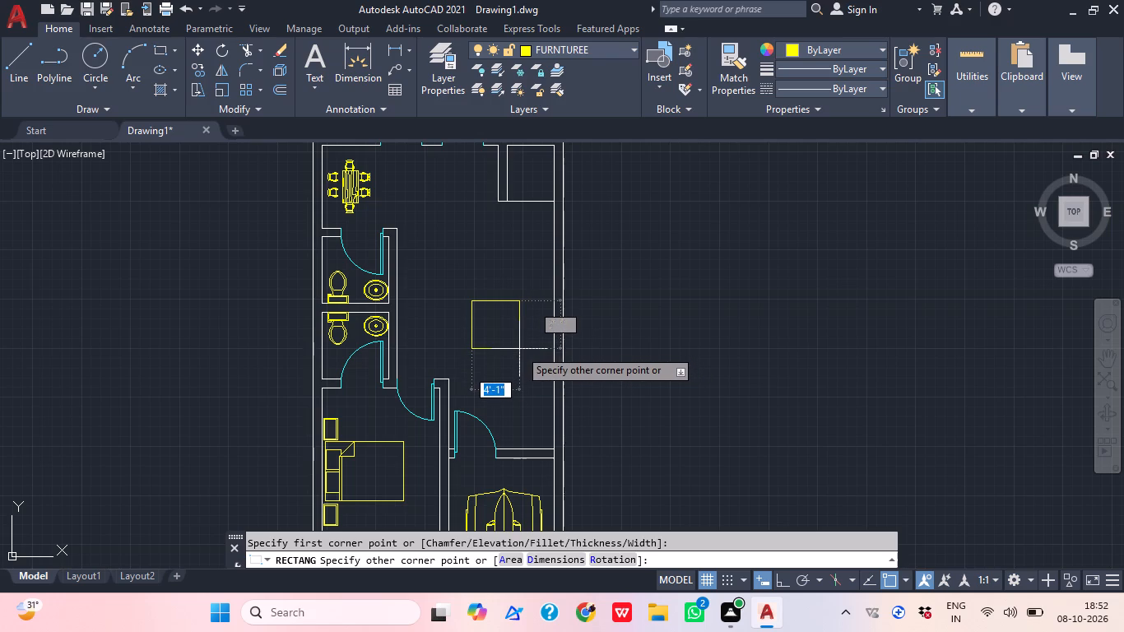
scroll(519, 349, "up", 1)
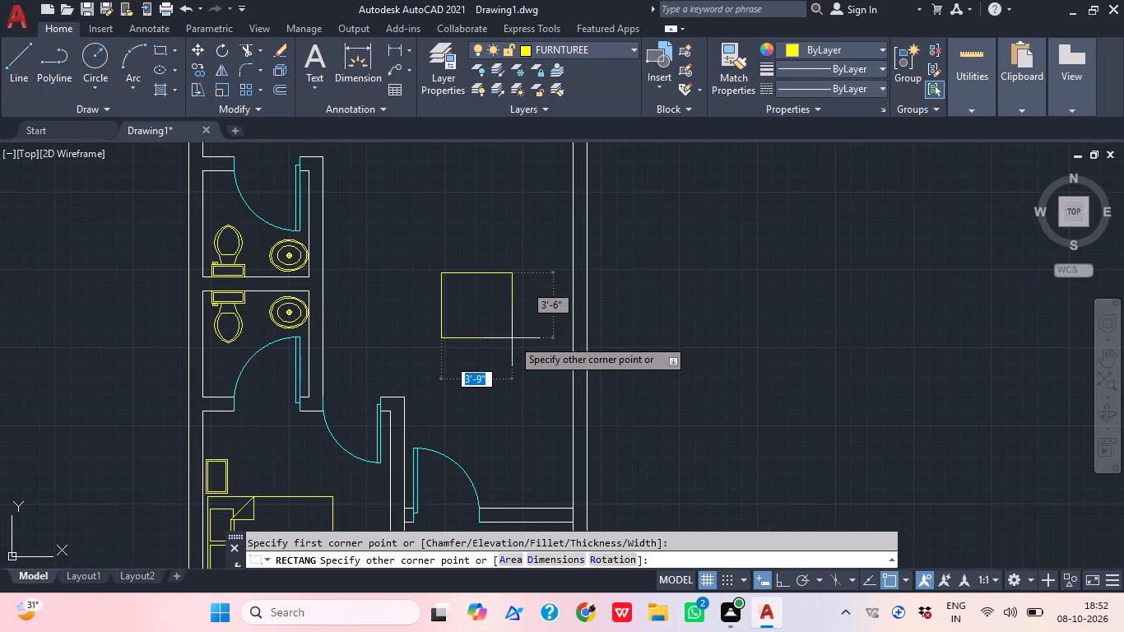
left_click(511, 341)
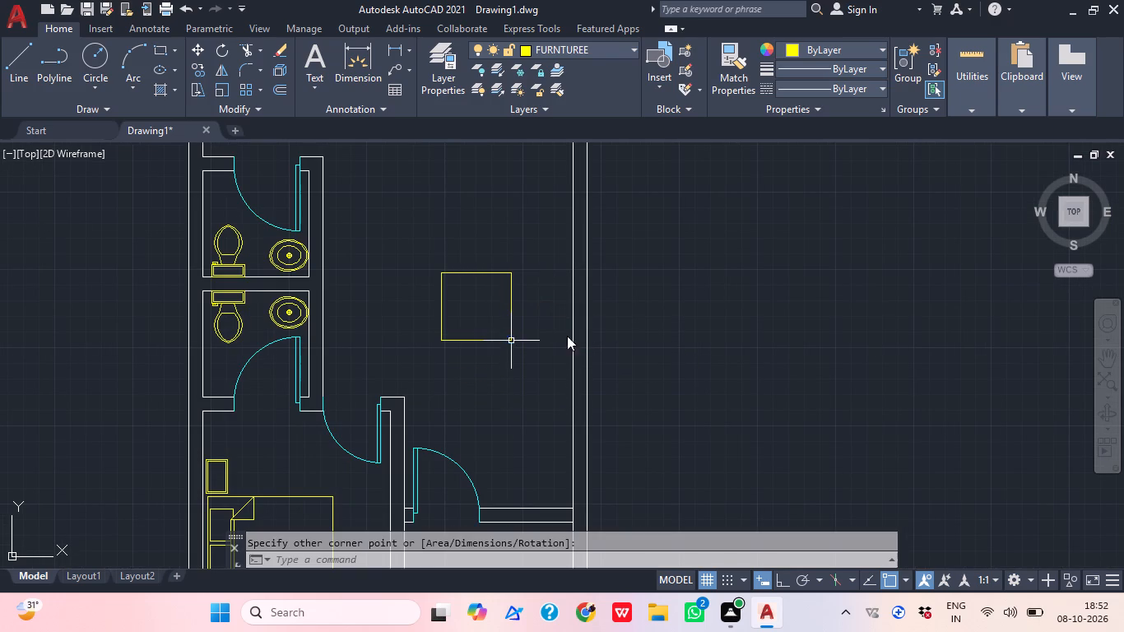
Offset the living-area rectangle 6" inward to form the table's inner border.
type("O")
key("space")
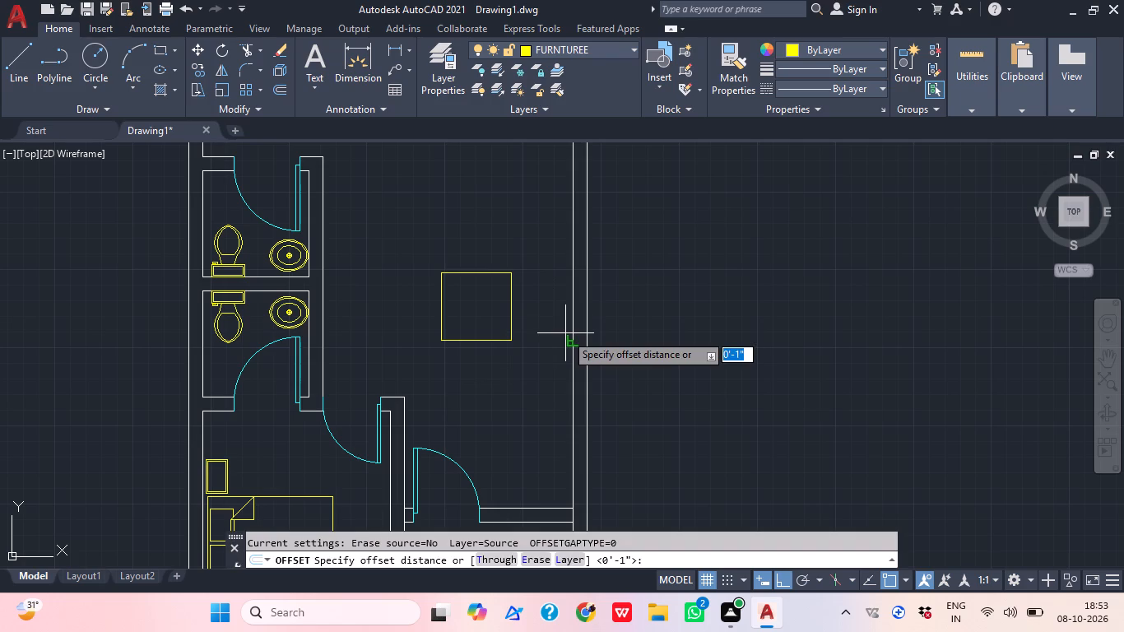
key("6")
key("Return")
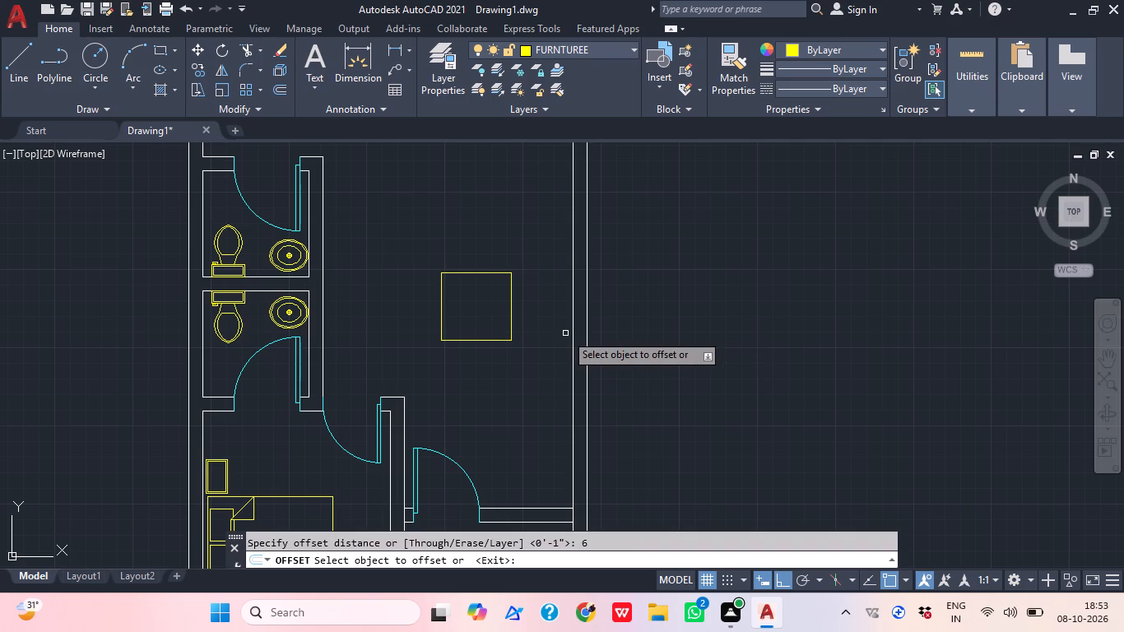
key("Return")
key("Return")
type("6\"")
key("Return")
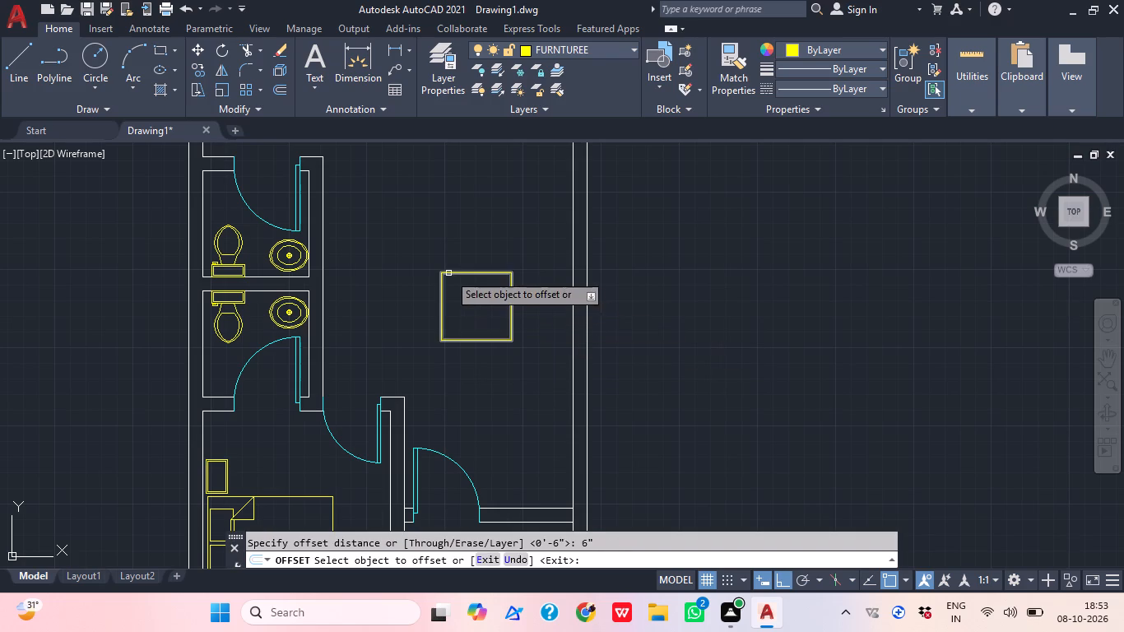
left_click(445, 272)
left_click(495, 345)
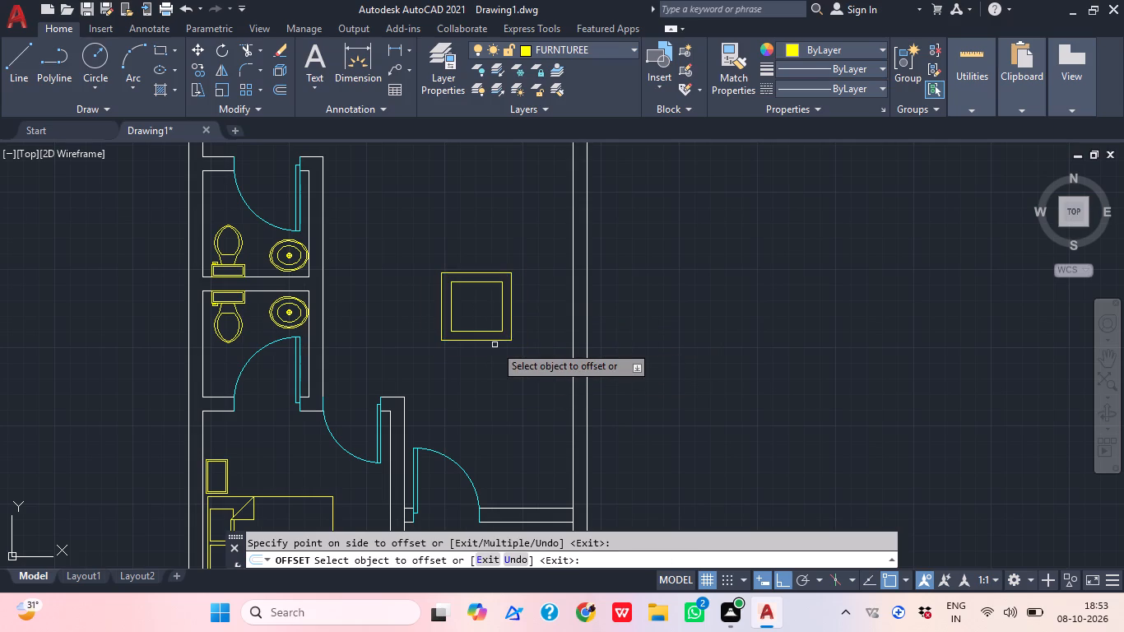
Draw two crossing diagonal lines between opposite corners of the table's inner rectangle.
scroll(481, 321, "up", 1)
type("L")
key("space")
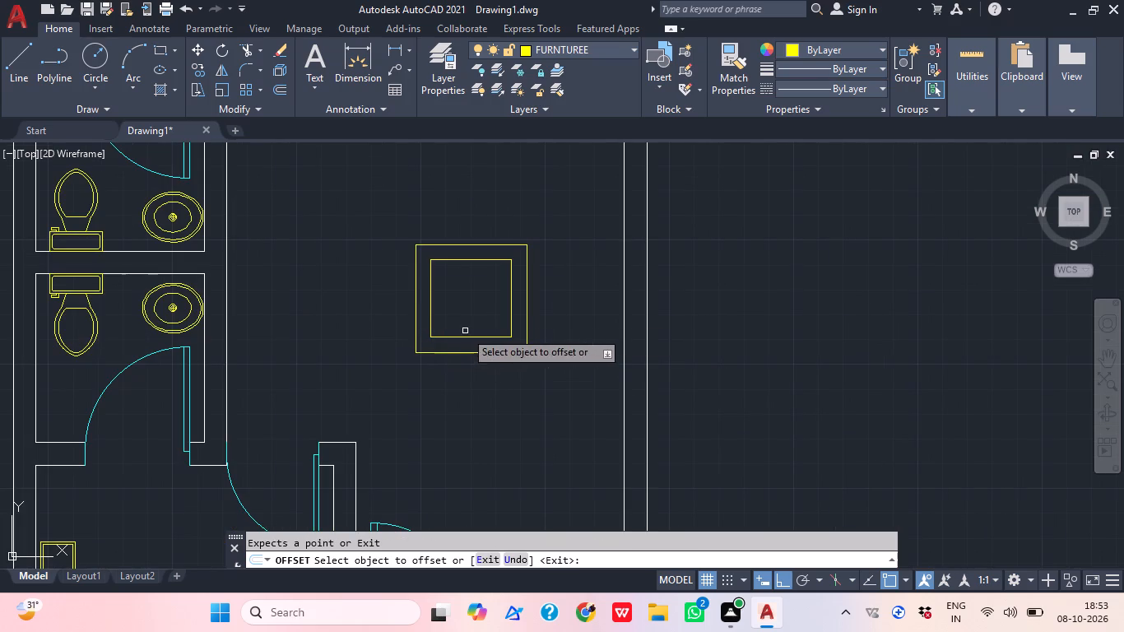
key("Escape")
type("L")
key("space")
left_click(429, 344)
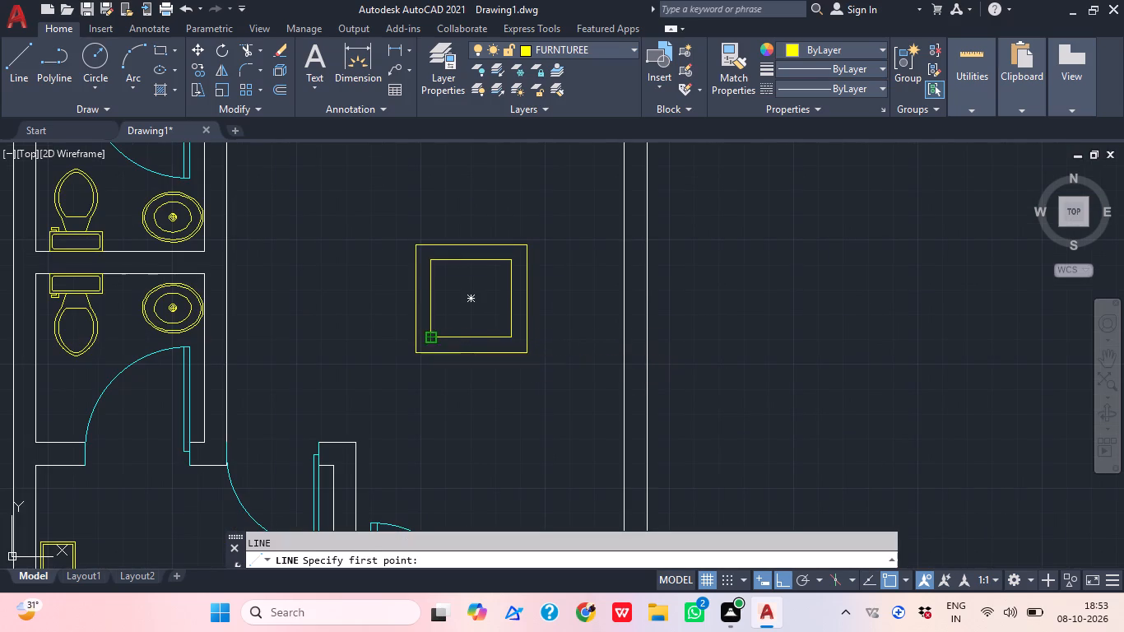
left_click(502, 264)
key("ctrl+z")
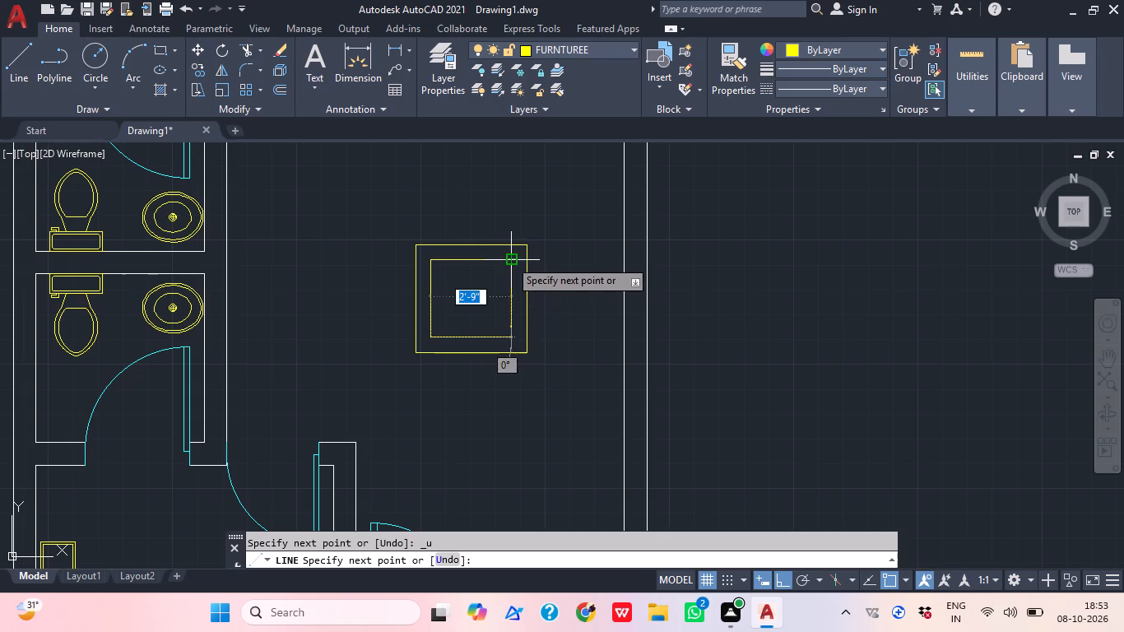
left_click(509, 259)
key("Escape")
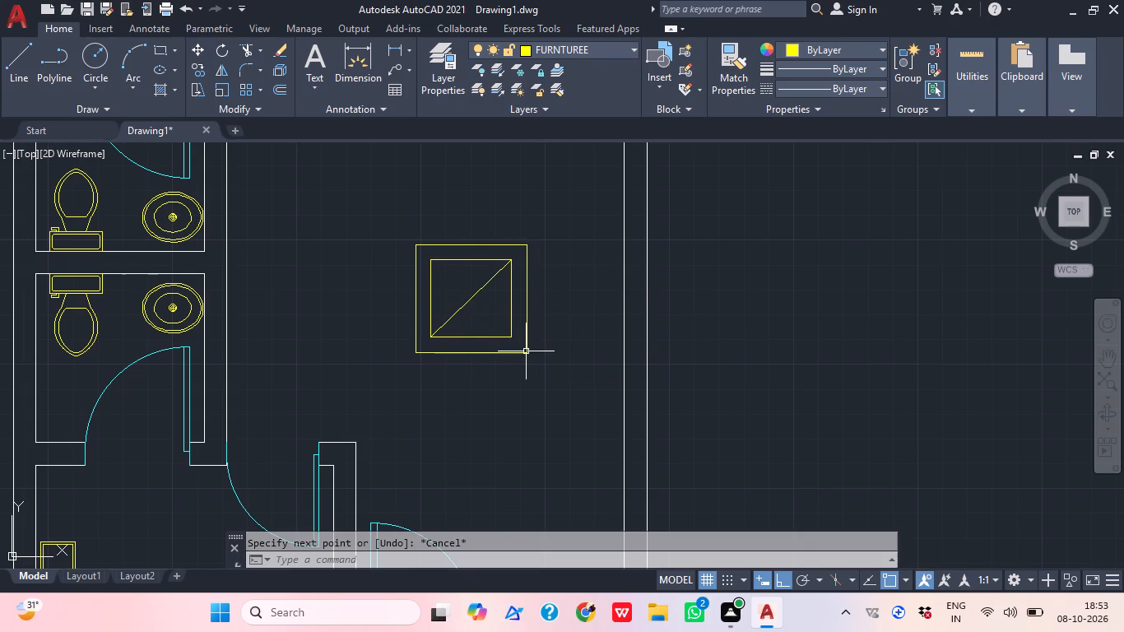
type("L")
key("space")
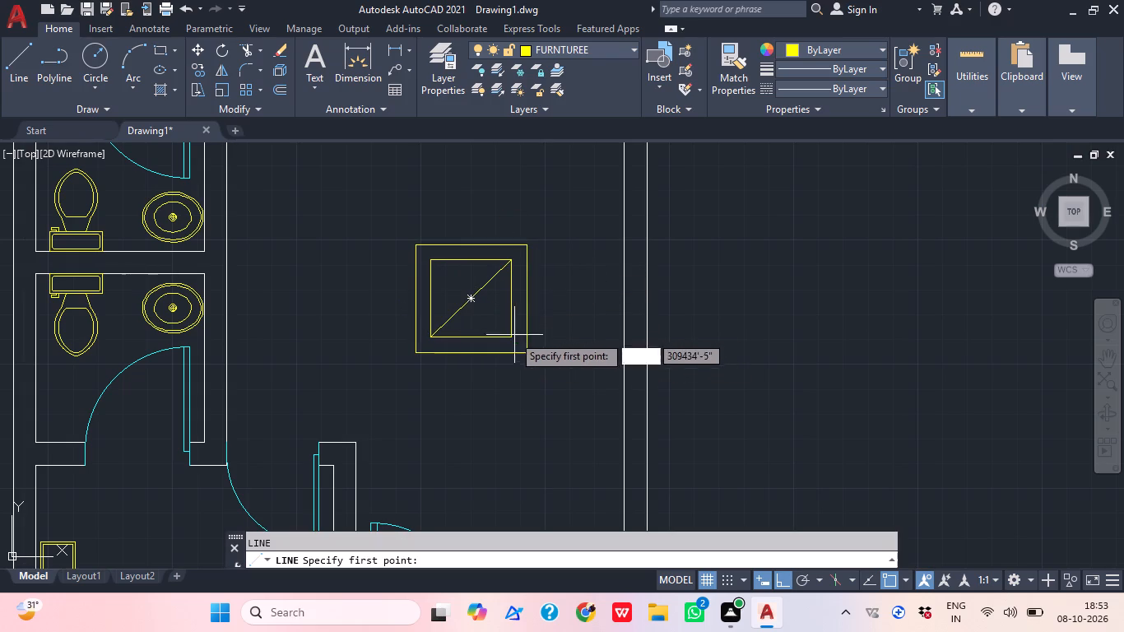
left_click(509, 337)
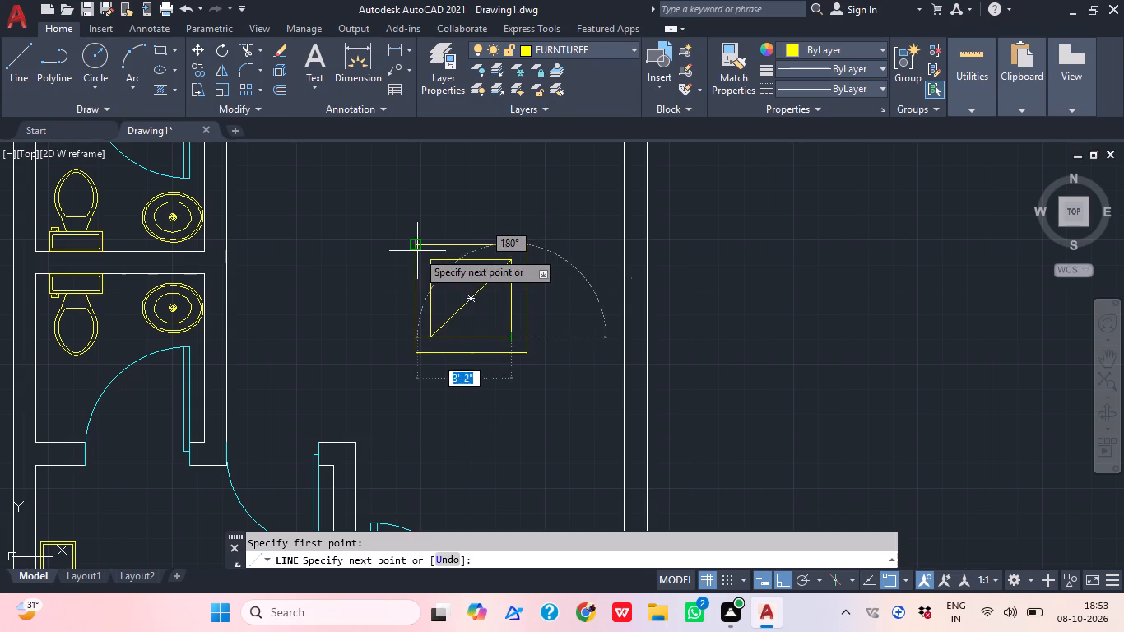
left_click(427, 263)
key("Escape")
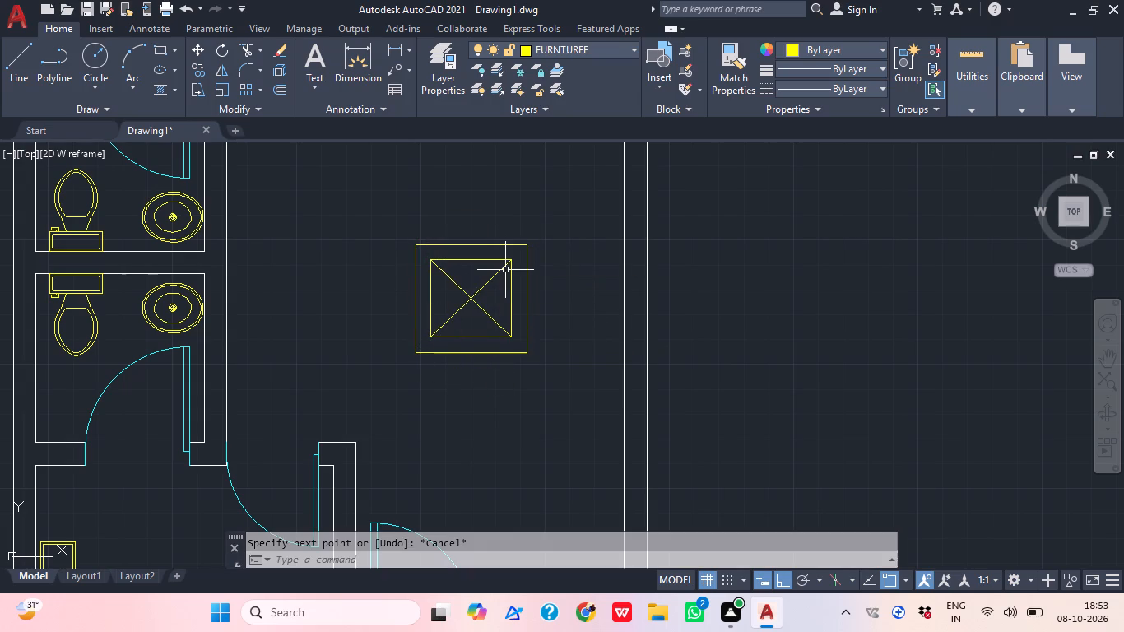
Offset each of the two table diagonals 1" toward its upper side to make double lines.
type("O")
key("space")
type("1\"")
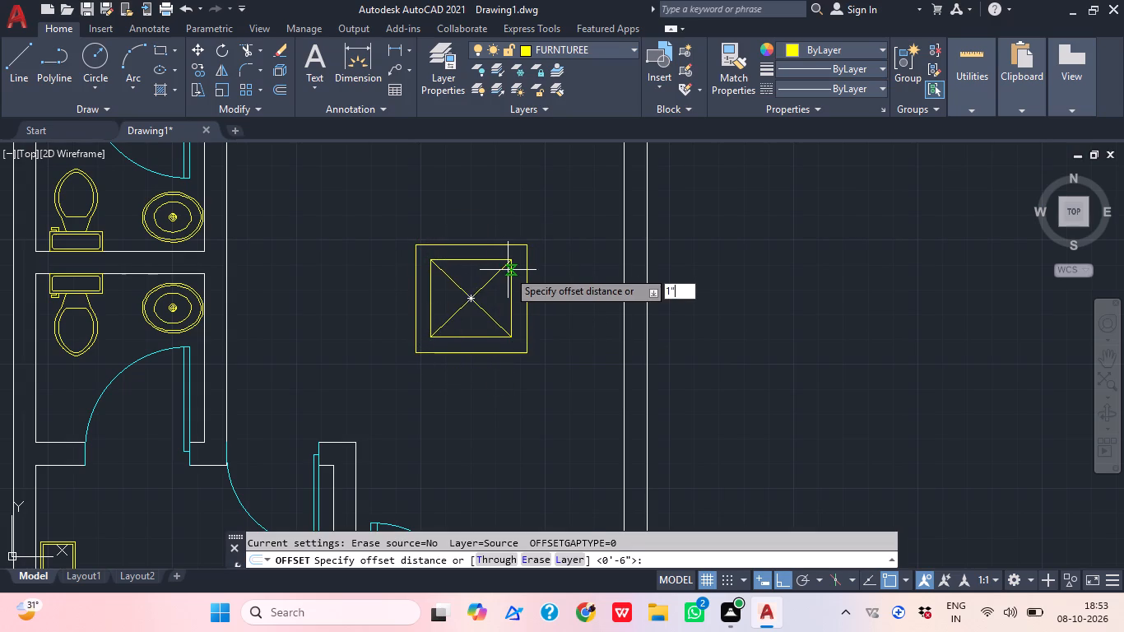
key("Return")
scroll(508, 272, "up", 2)
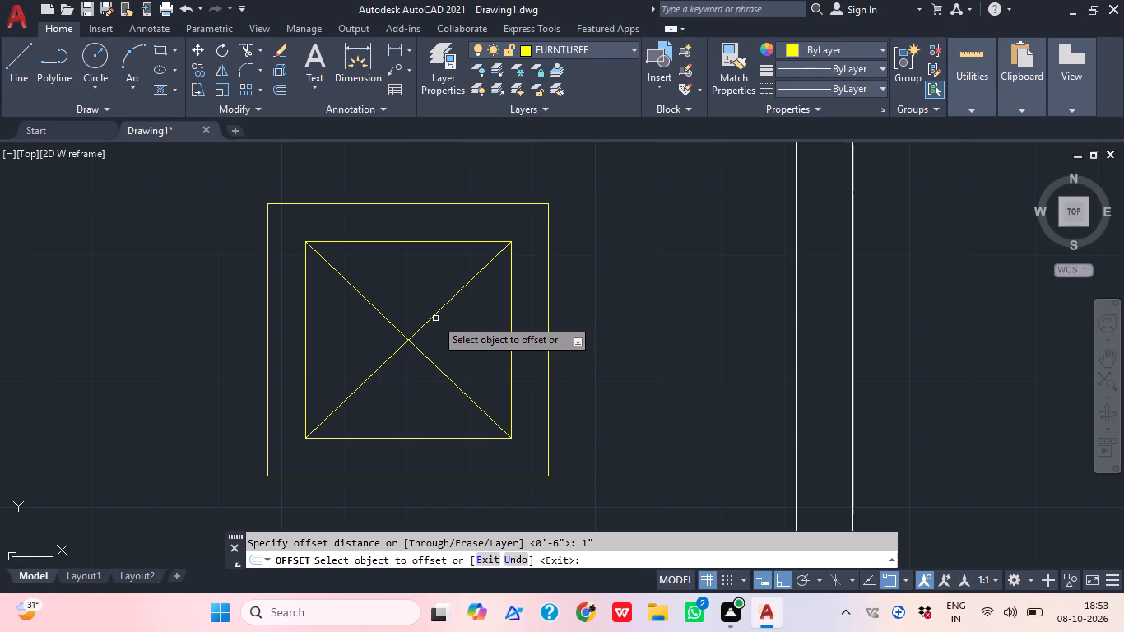
left_click(435, 316)
left_click(406, 278)
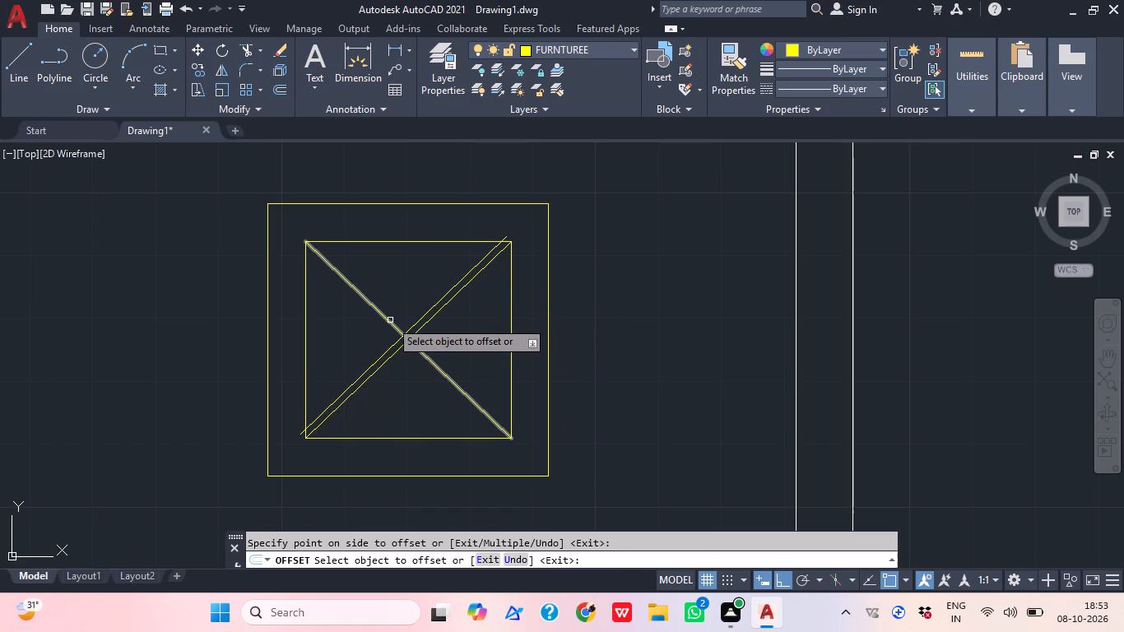
left_click(390, 320)
left_click(411, 299)
key("Escape")
Trim the ends of the offset diagonals that stick out beyond the table's inner rectangle.
type("TR")
key("space")
scroll(495, 232, "up", 1)
scroll(495, 228, "down", 1)
scroll(495, 228, "up", 1)
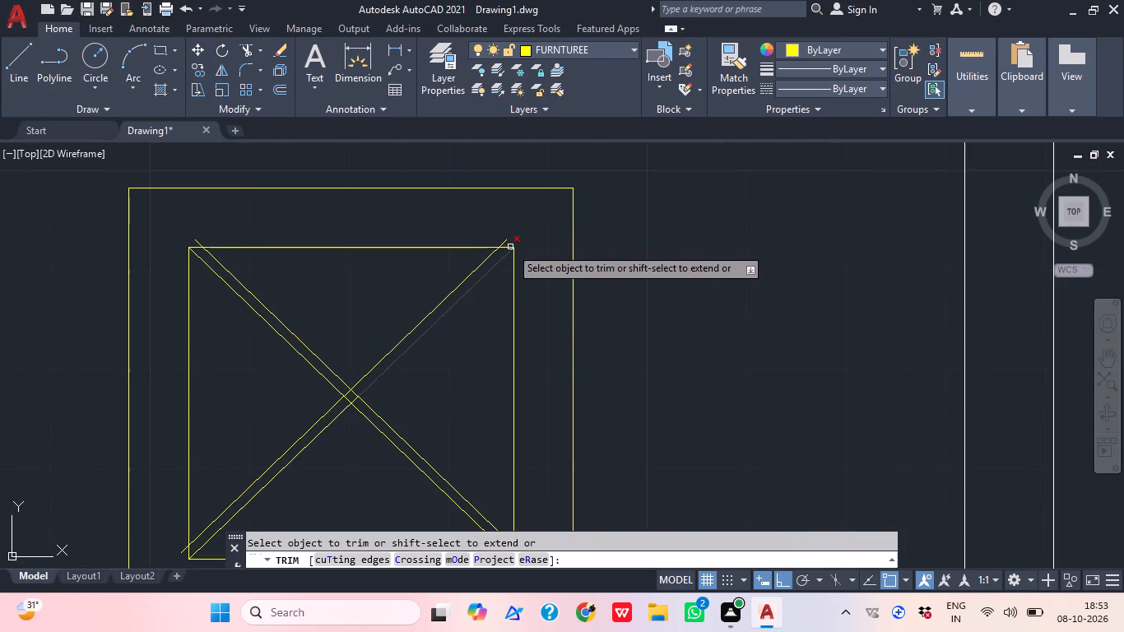
left_click(501, 239)
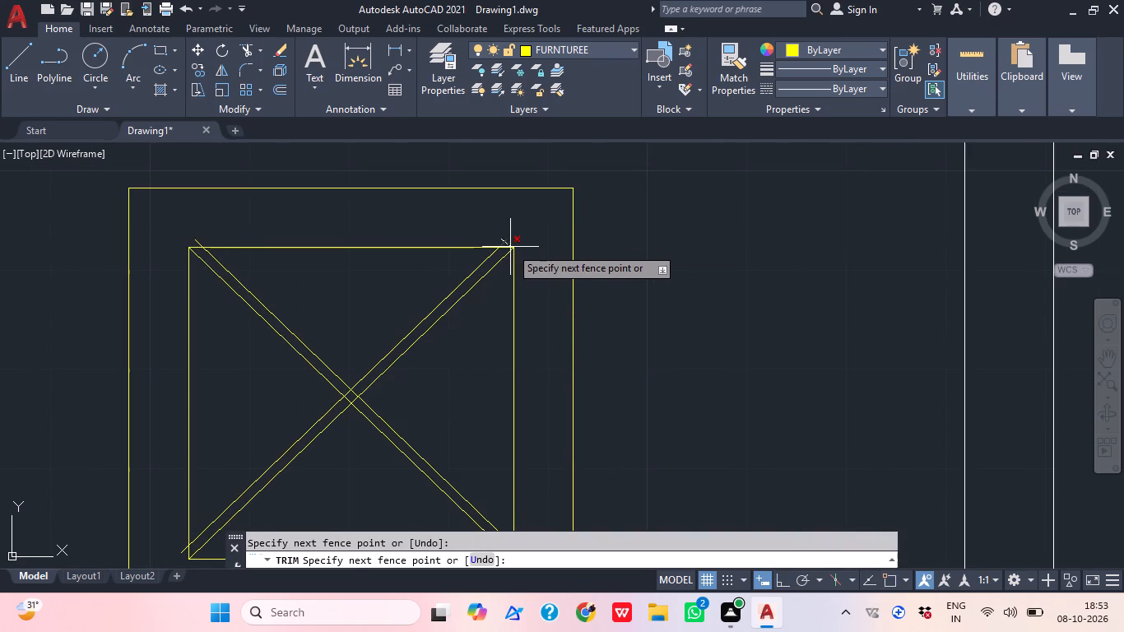
left_click(511, 244)
left_click(195, 242)
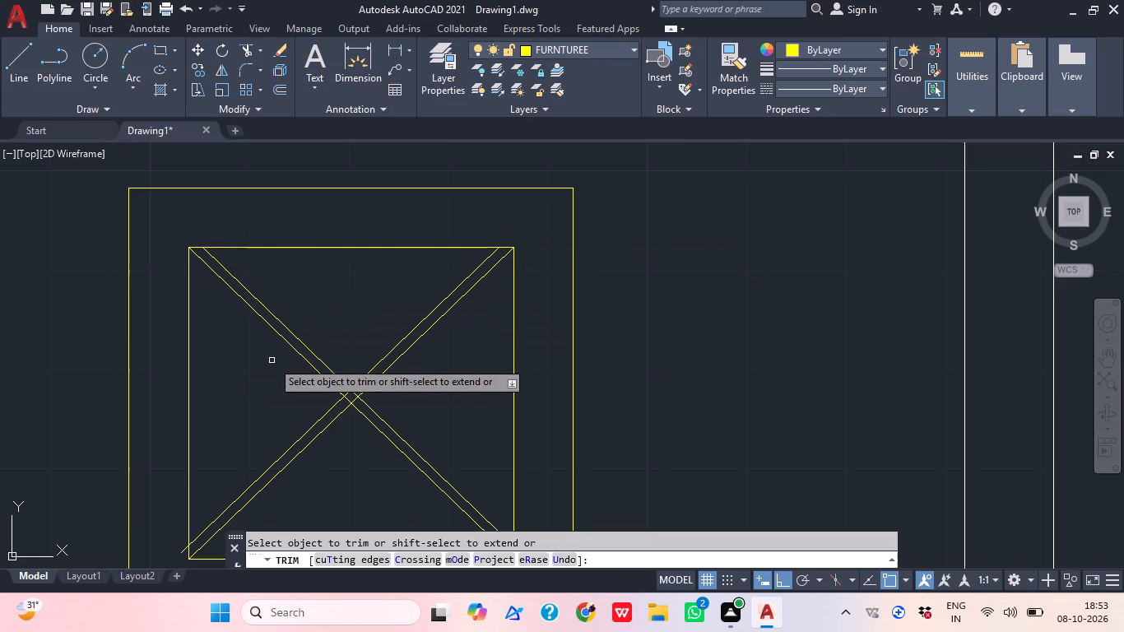
middle_click_drag(251, 353, 364, 173)
scroll(269, 389, "up", 2)
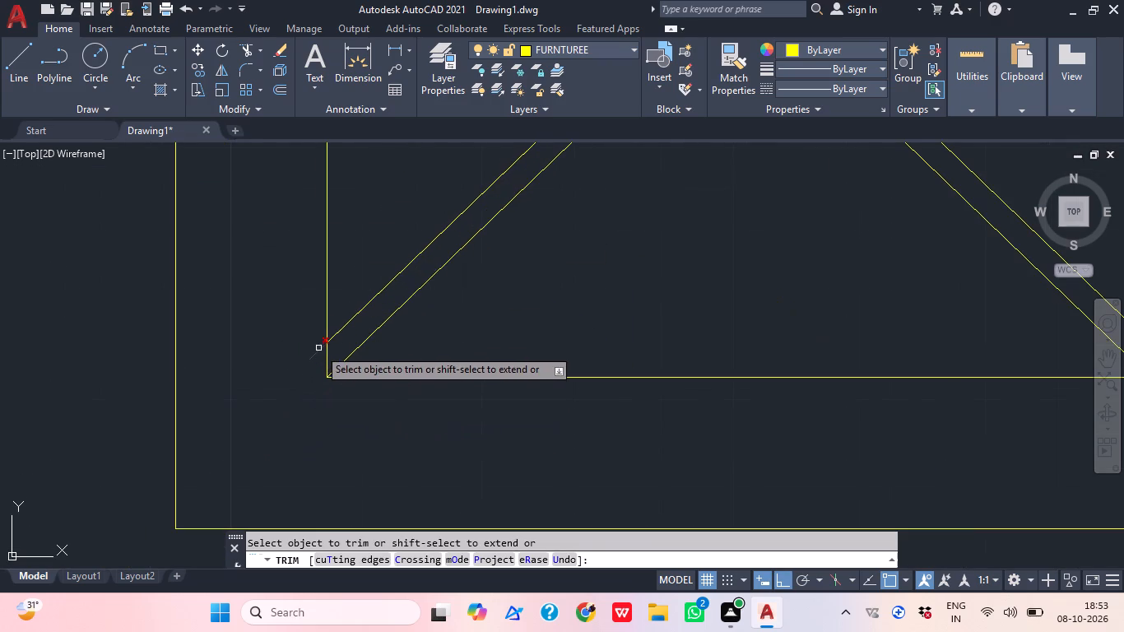
left_click(318, 348)
scroll(365, 380, "down", 3)
middle_click_drag(575, 340, 526, 333)
scroll(499, 403, "up", 2)
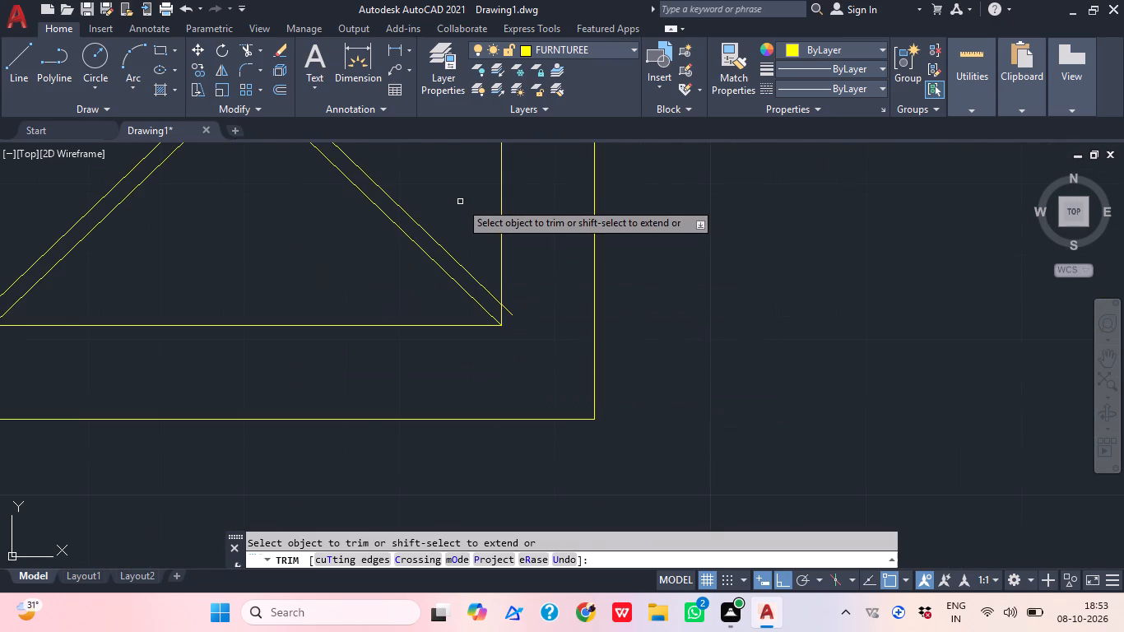
left_click(506, 315)
left_click(513, 290)
scroll(513, 290, "up", 1)
scroll(513, 290, "down", 2)
scroll(513, 290, "up", 1)
scroll(515, 290, "down", 2)
middle_click_drag(435, 231, 435, 233)
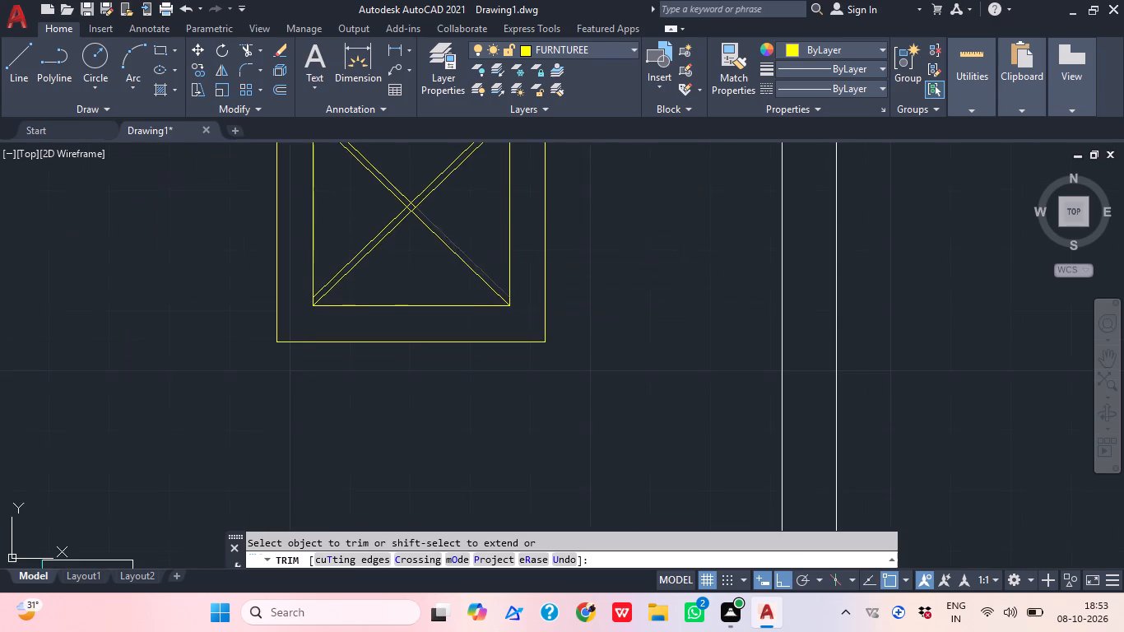
middle_click_drag(435, 233, 425, 340)
key("Escape")
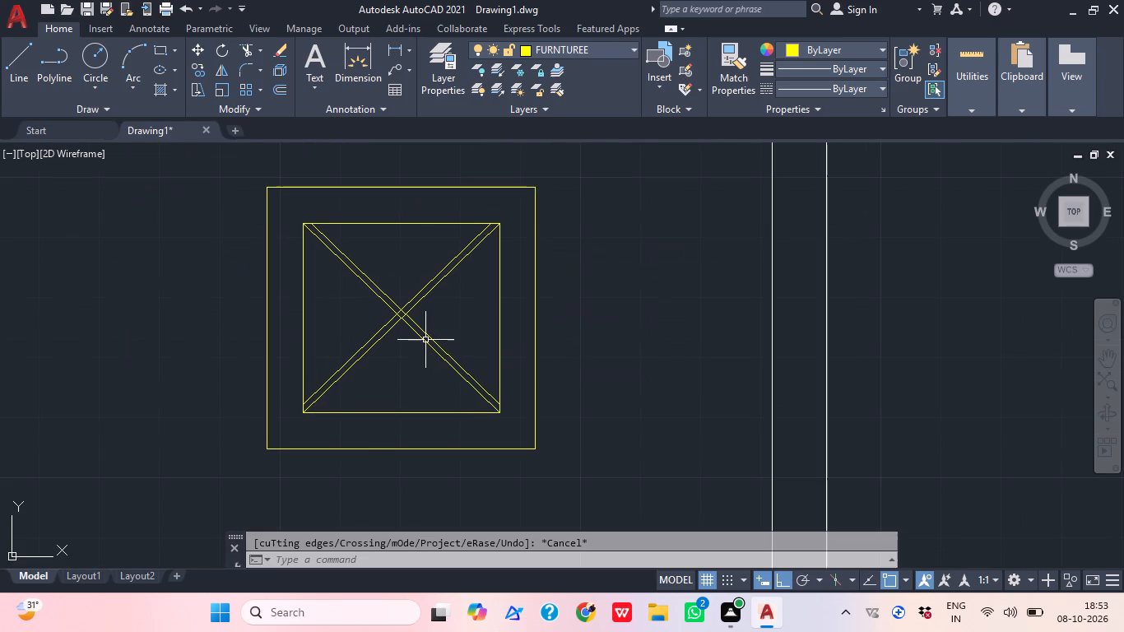
Insert the Sofa - Roundback 7 ft. block from the recent blocks into the empty space outside the plan.
scroll(435, 344, "down", 1)
middle_click(483, 318)
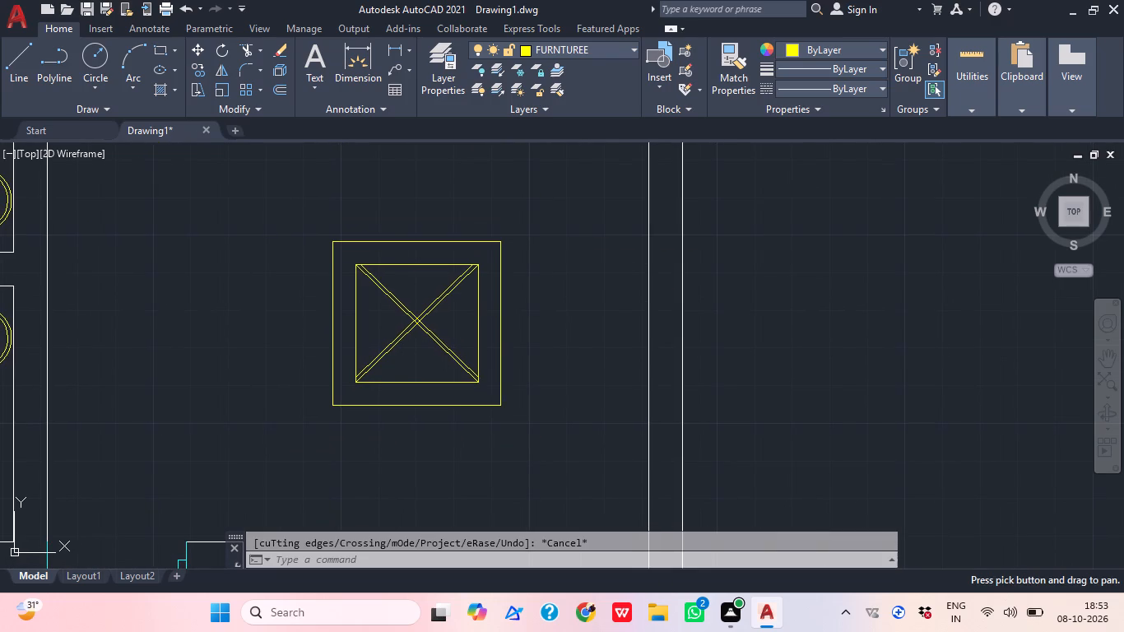
middle_click_drag(501, 318, 455, 342)
scroll(551, 314, "down", 1)
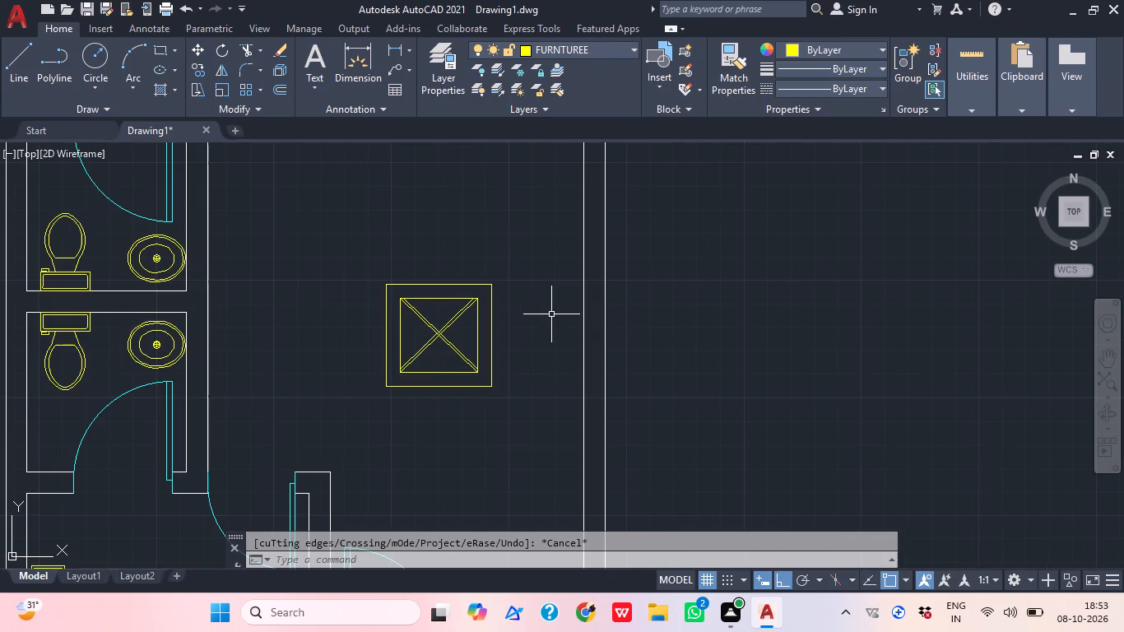
scroll(551, 314, "down", 3)
key("i")
key("space")
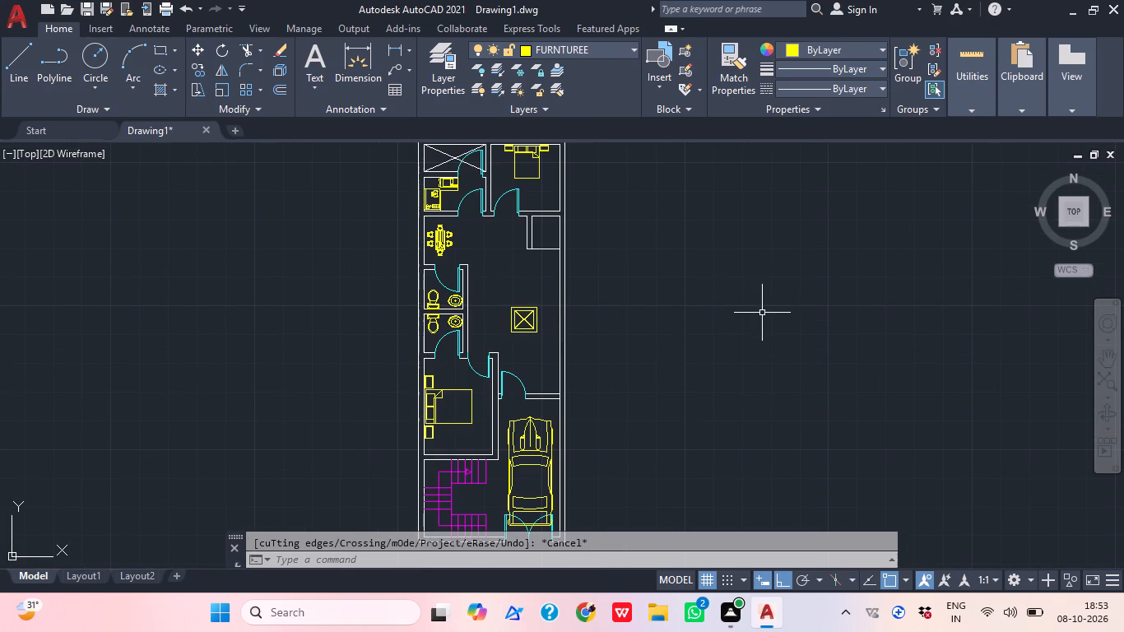
left_click_drag(954, 344, 780, 375)
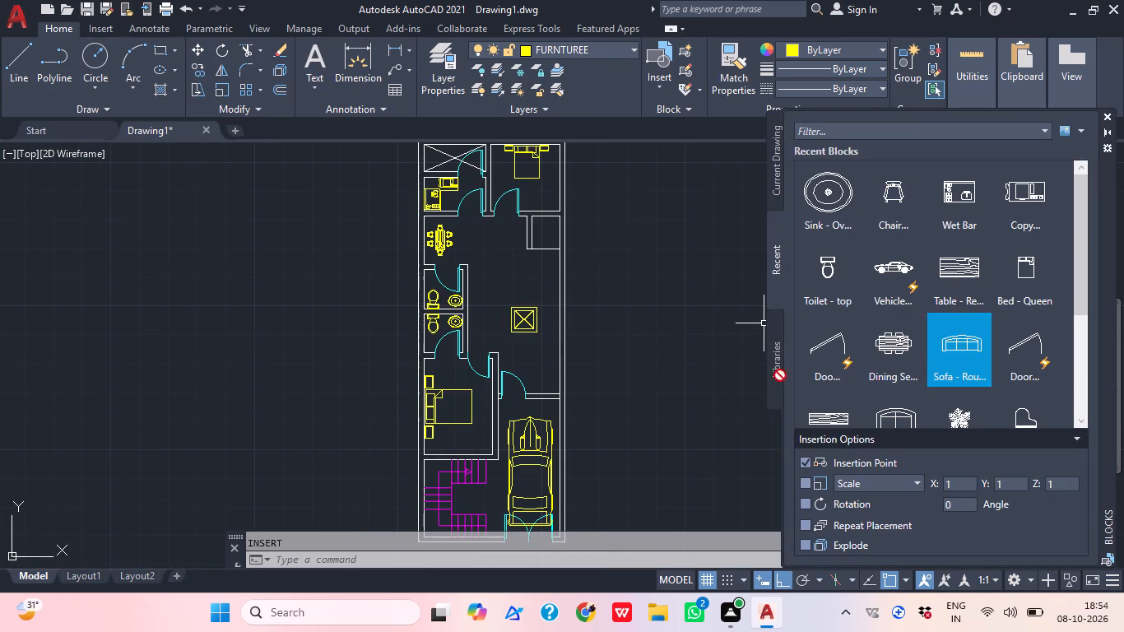
left_click_drag(780, 375, 669, 390)
left_click(1108, 111)
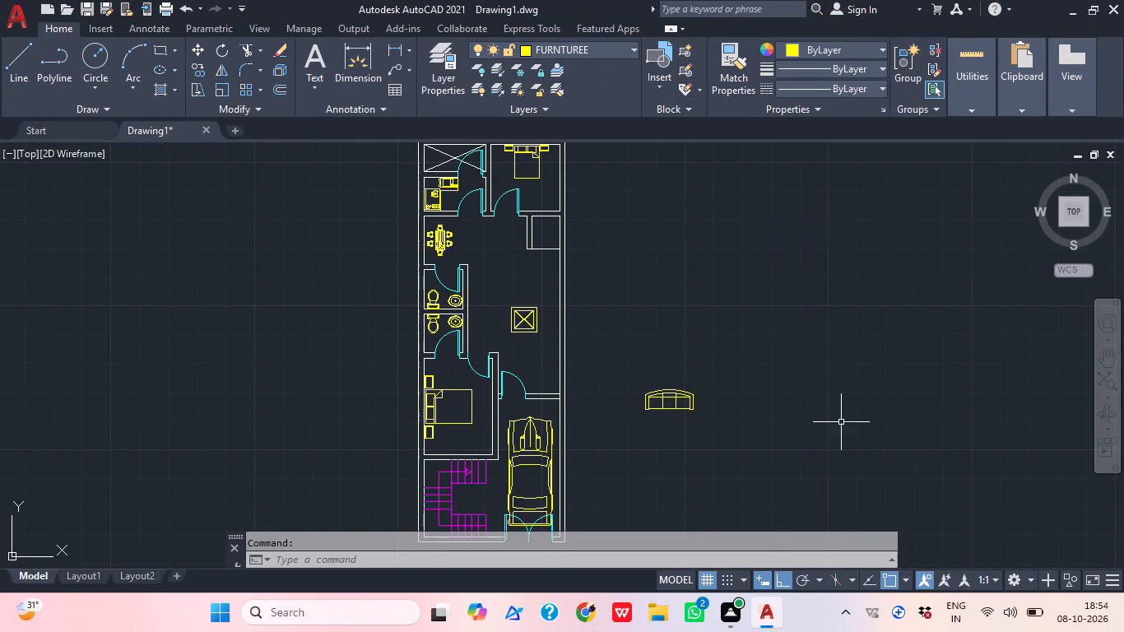
Rotate the sofa block to 270° with Ortho on so its curved back faces away from the plan.
left_click_drag(724, 452, 723, 436)
left_click(597, 402)
type("RO")
key("space")
left_click(672, 426)
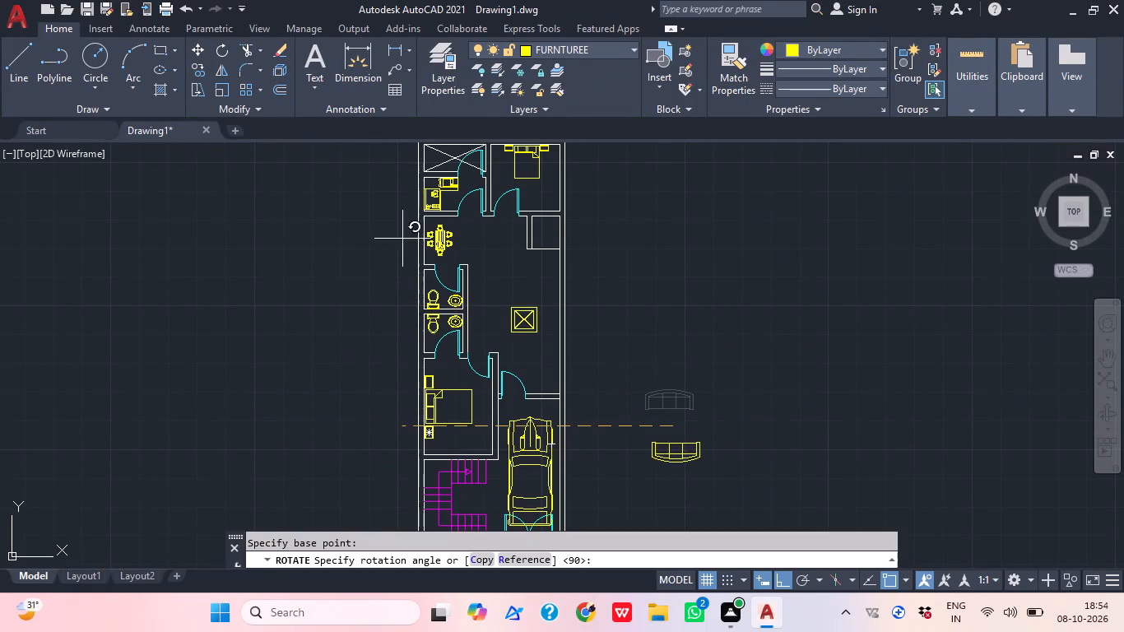
left_click(722, 496)
Move the sofa with Ortho off into the living area, between the square table and the outer wall, its back touching the wall.
left_click(713, 458)
left_click(640, 440)
key("m")
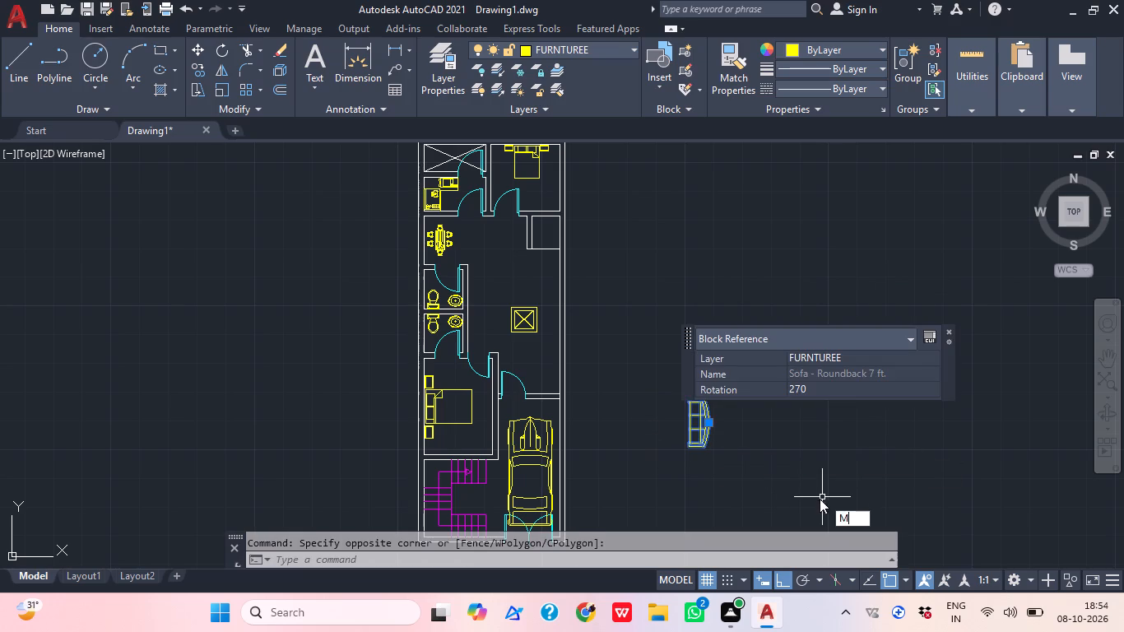
key("space")
scroll(759, 455, "up", 2)
left_click(587, 370)
scroll(673, 453, "down", 1)
middle_click_drag(676, 456, 702, 481)
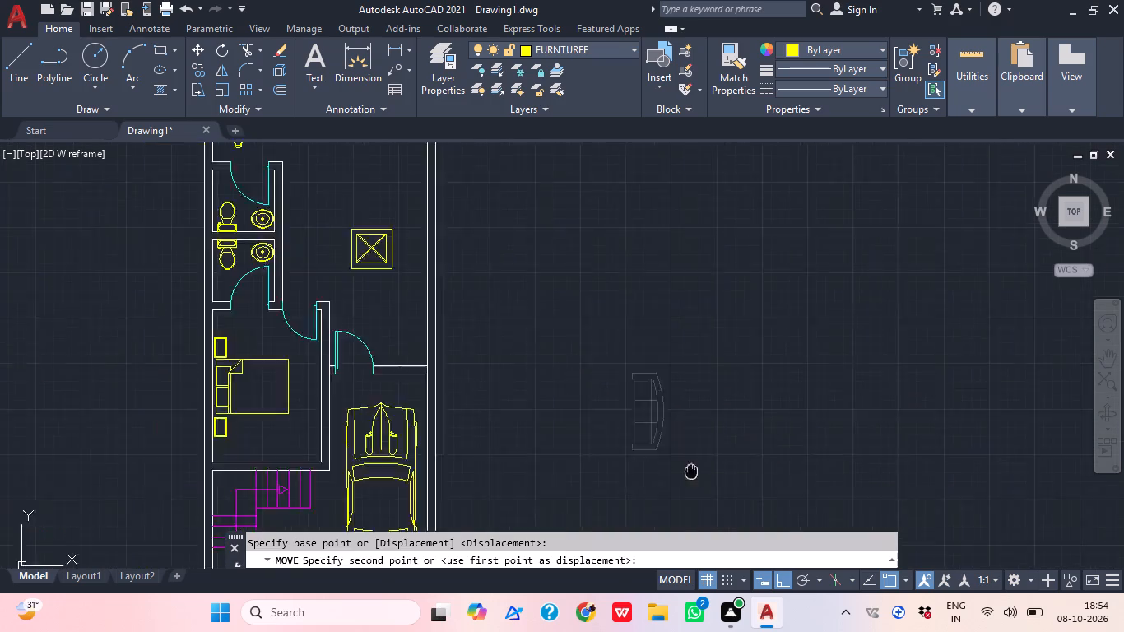
middle_click_drag(702, 481, 749, 490)
scroll(702, 481, "down", 1)
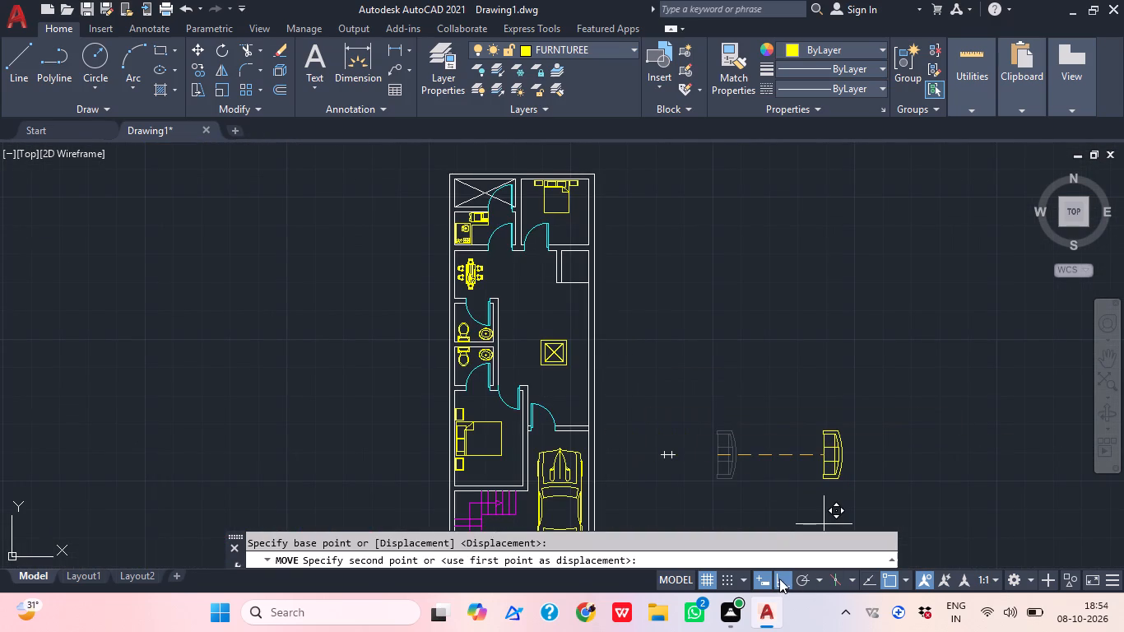
left_click(779, 579)
scroll(564, 338, "up", 4)
scroll(602, 403, "down", 1)
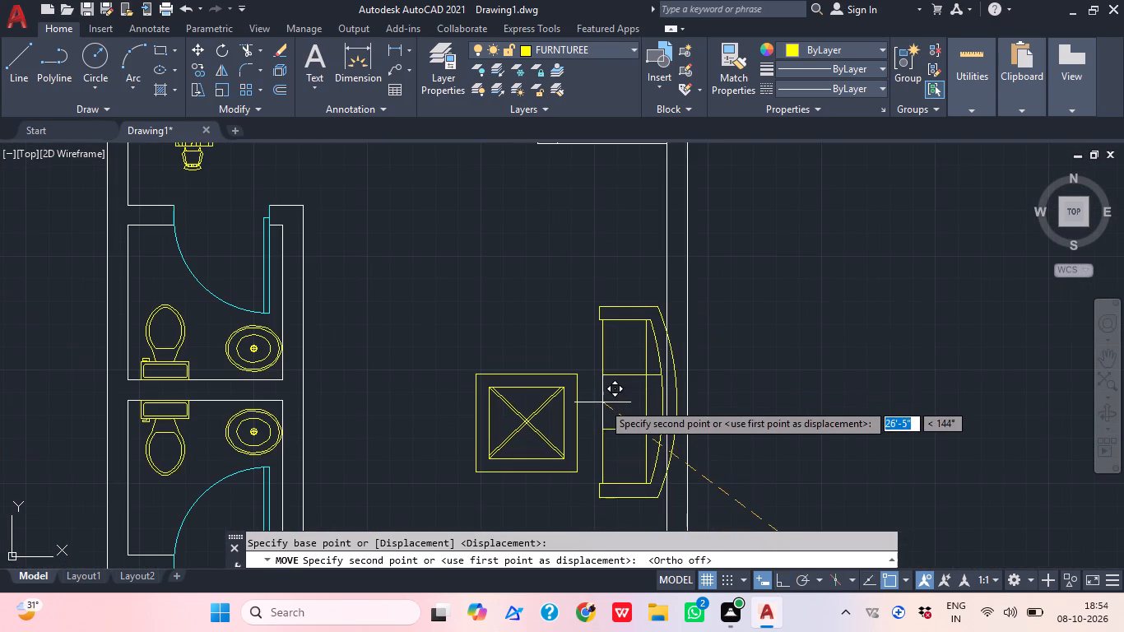
middle_click_drag(599, 407, 600, 317)
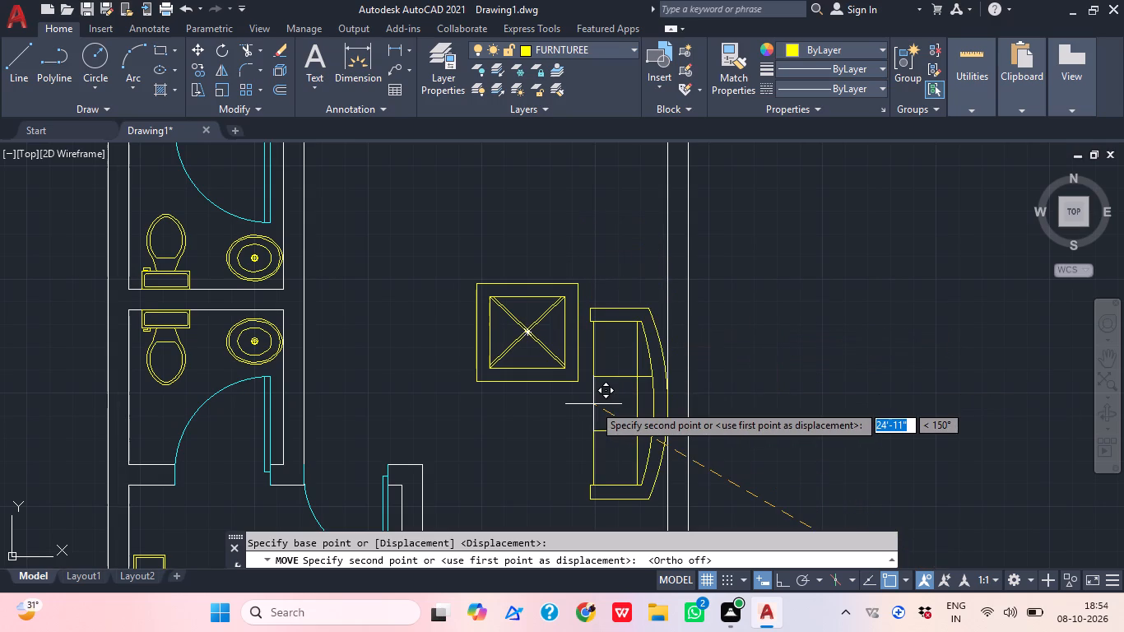
left_click(592, 339)
key("Escape")
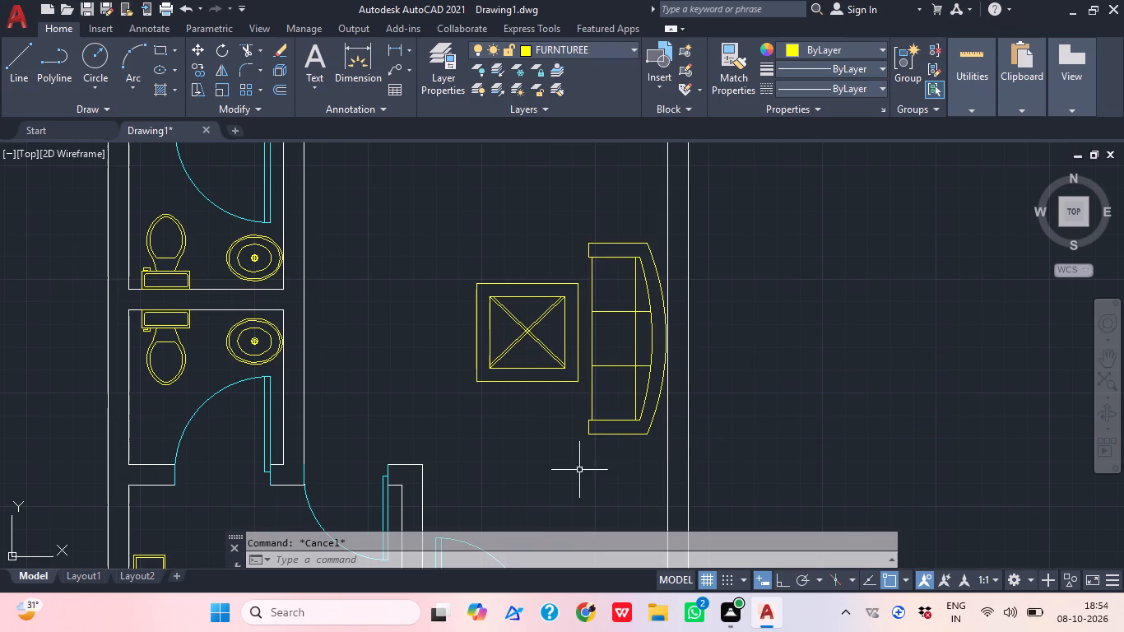
Move the whole square centre table about 8 inches diagonally away from the sofa, slightly toward the south-west.
left_click(565, 409)
left_click(422, 241)
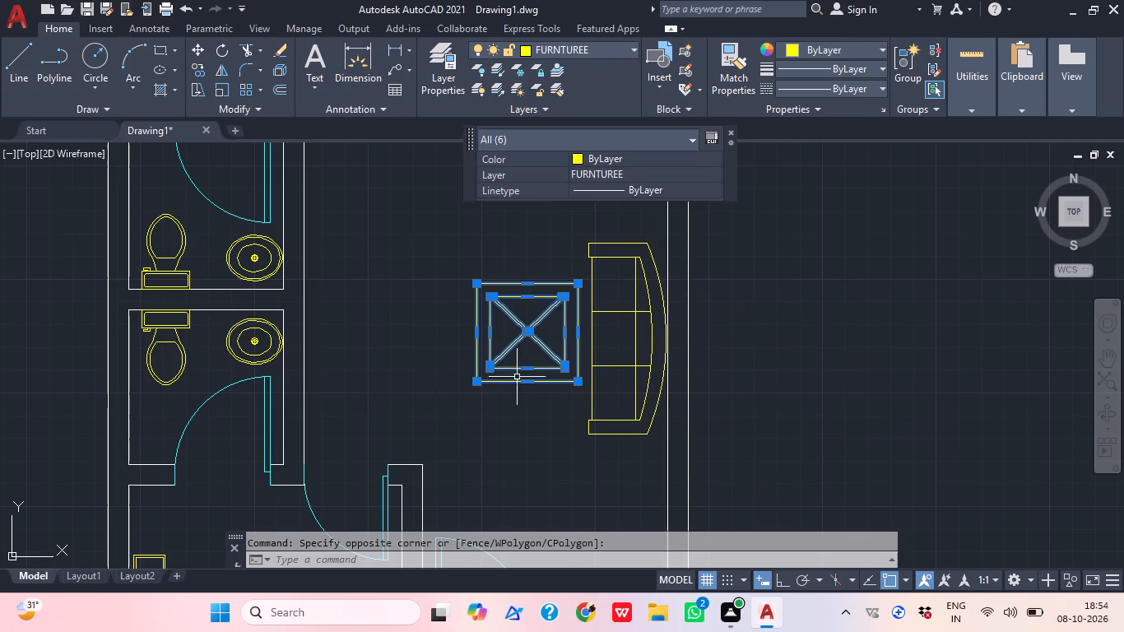
key("m")
key("space")
left_click(537, 355)
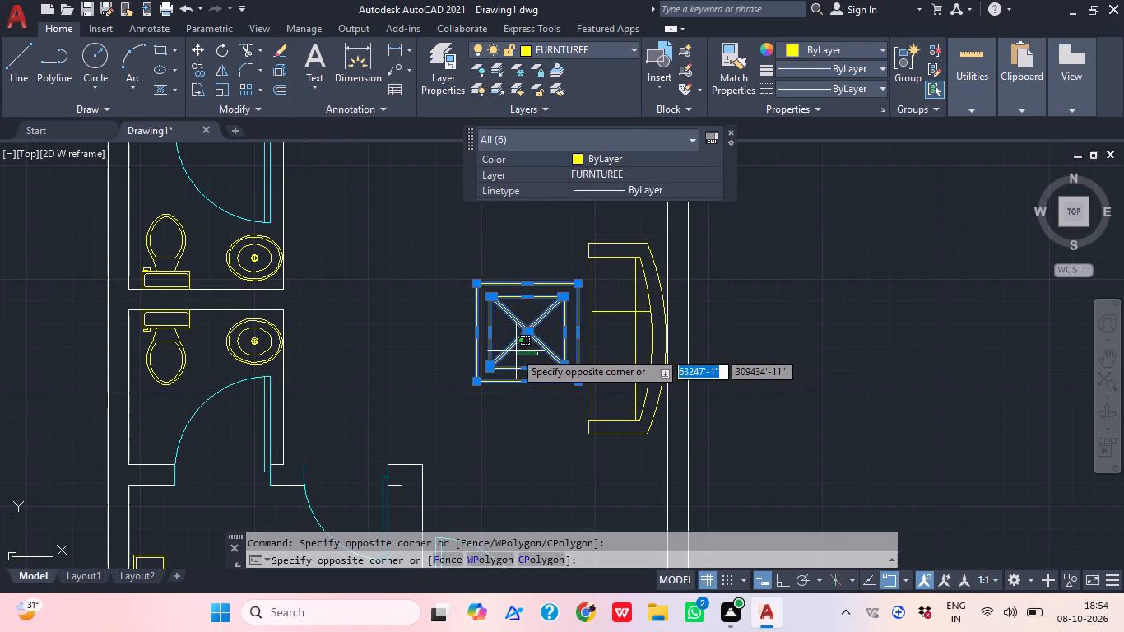
key("Escape")
key("m")
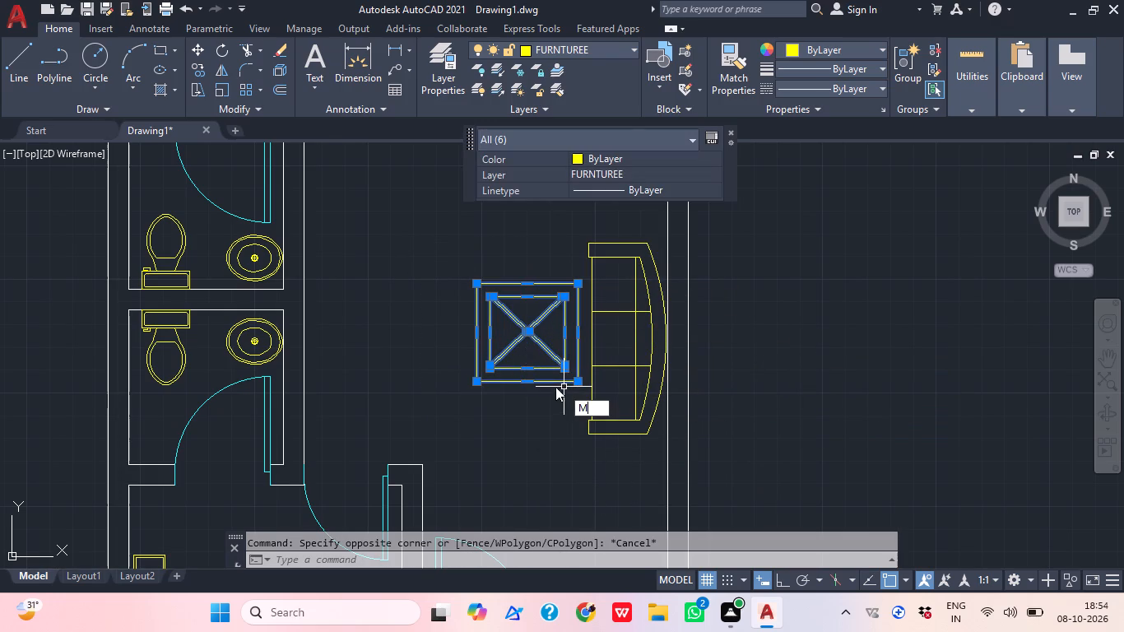
key("space")
left_click(531, 338)
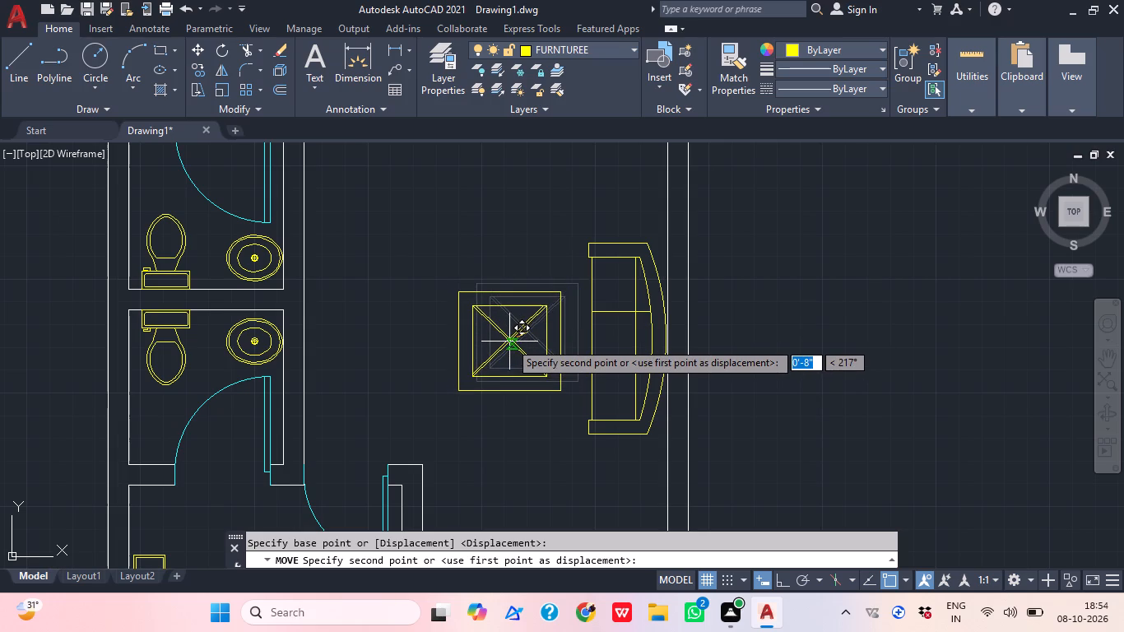
left_click(509, 342)
Draw an armchair outline rectangle about 3'-8" by 2'-10" just north of the centre table.
scroll(555, 353, "down", 1)
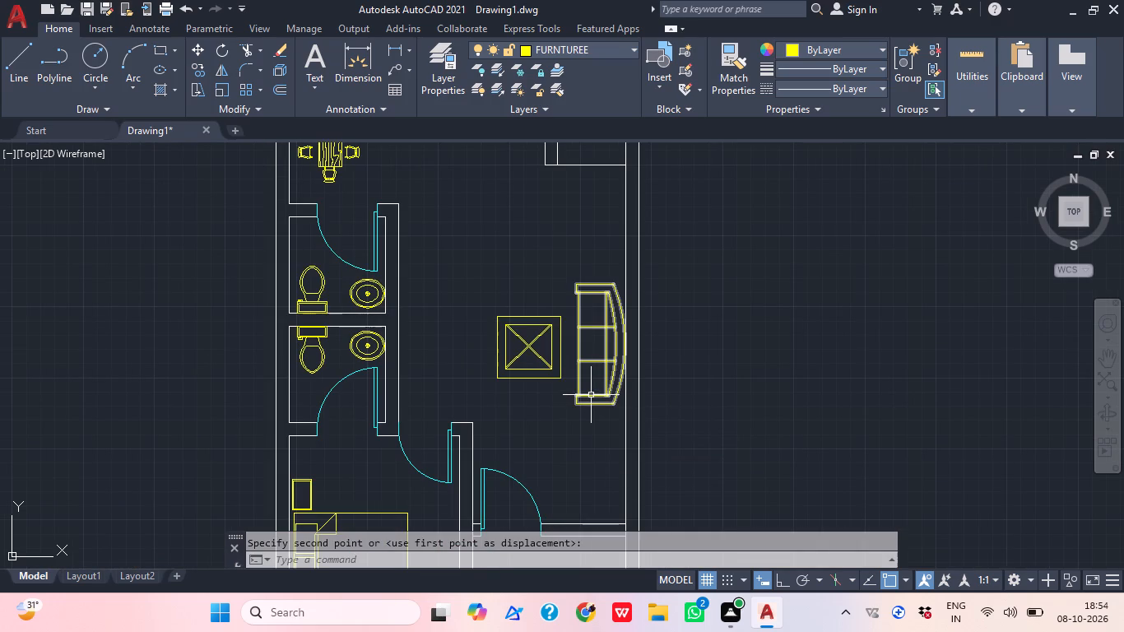
type("REC")
key("space")
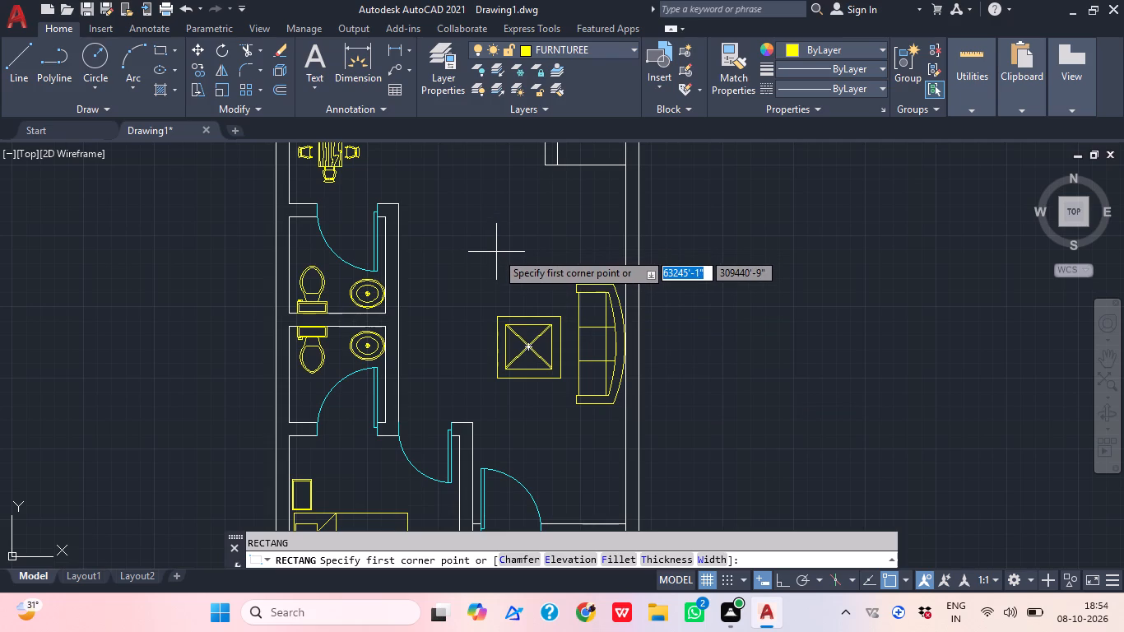
left_click(494, 253)
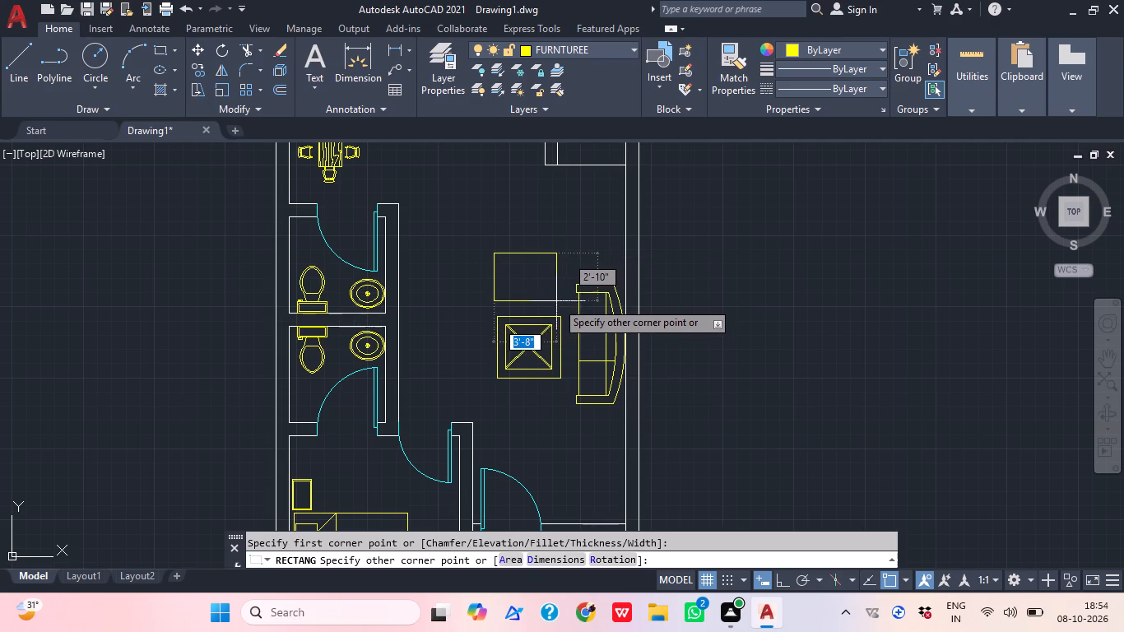
left_click(556, 301)
With Ortho on, draw a three-sided seat outline inside the armchair rectangle, open on the table side, its back about 2'-8" wide.
middle_click_drag(523, 428, 525, 397)
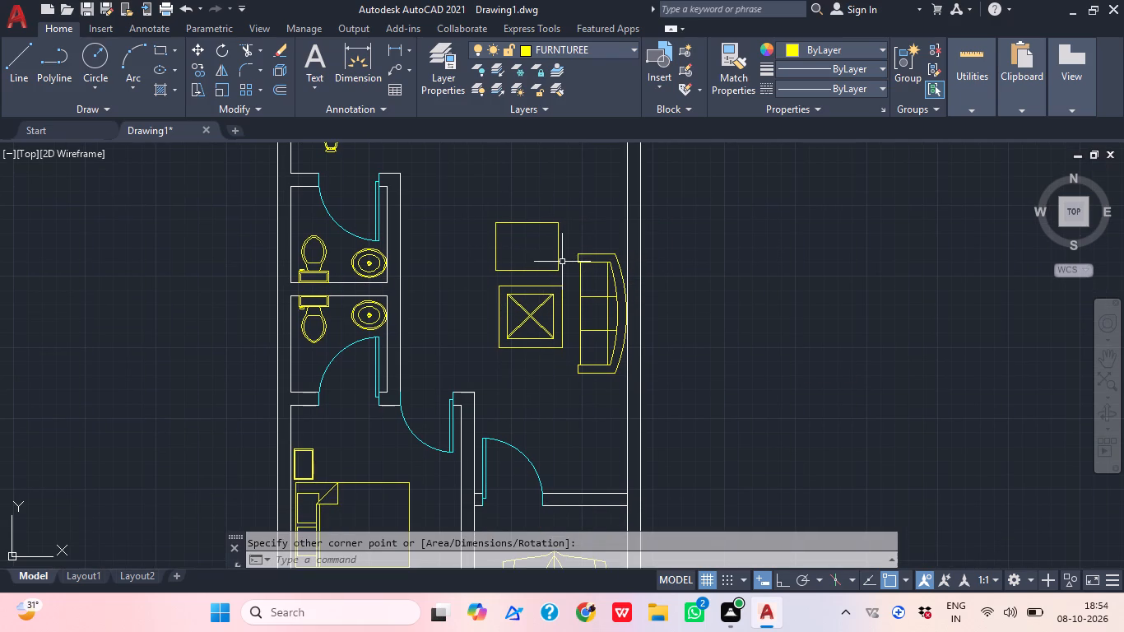
type("L")
key("space")
scroll(541, 263, "up", 3)
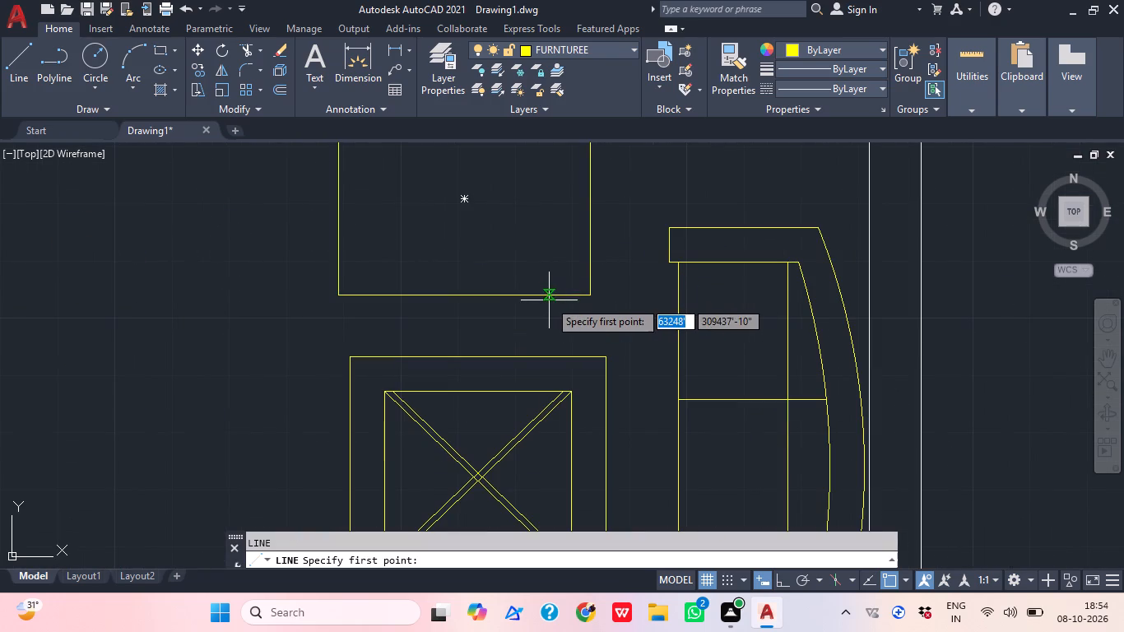
left_click(561, 290)
middle_click_drag(565, 251, 553, 303)
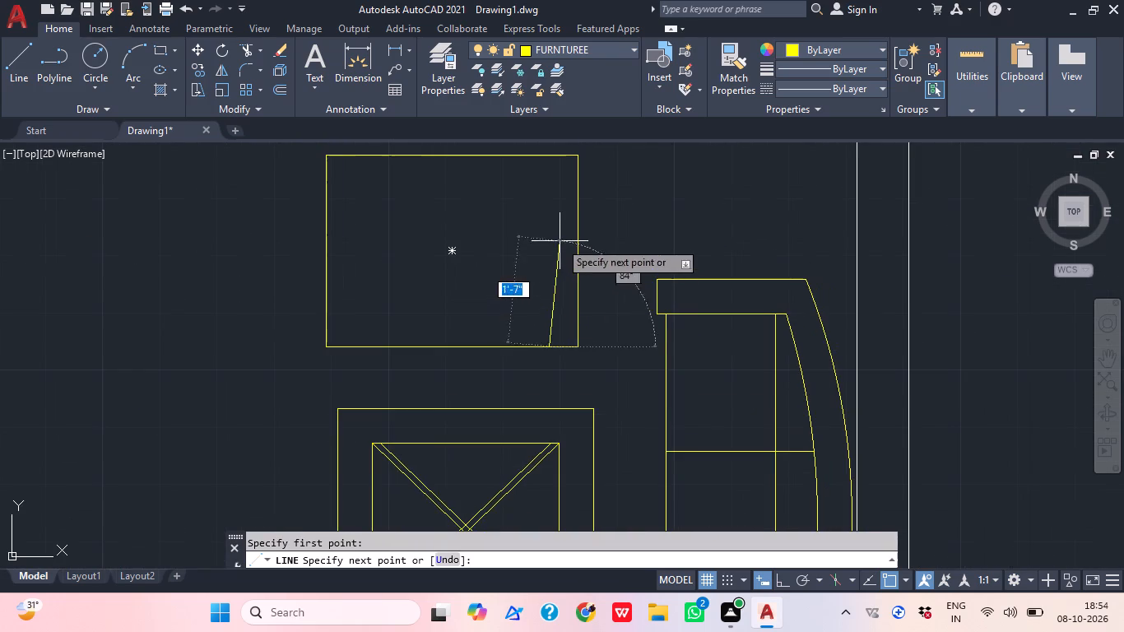
left_click(788, 574)
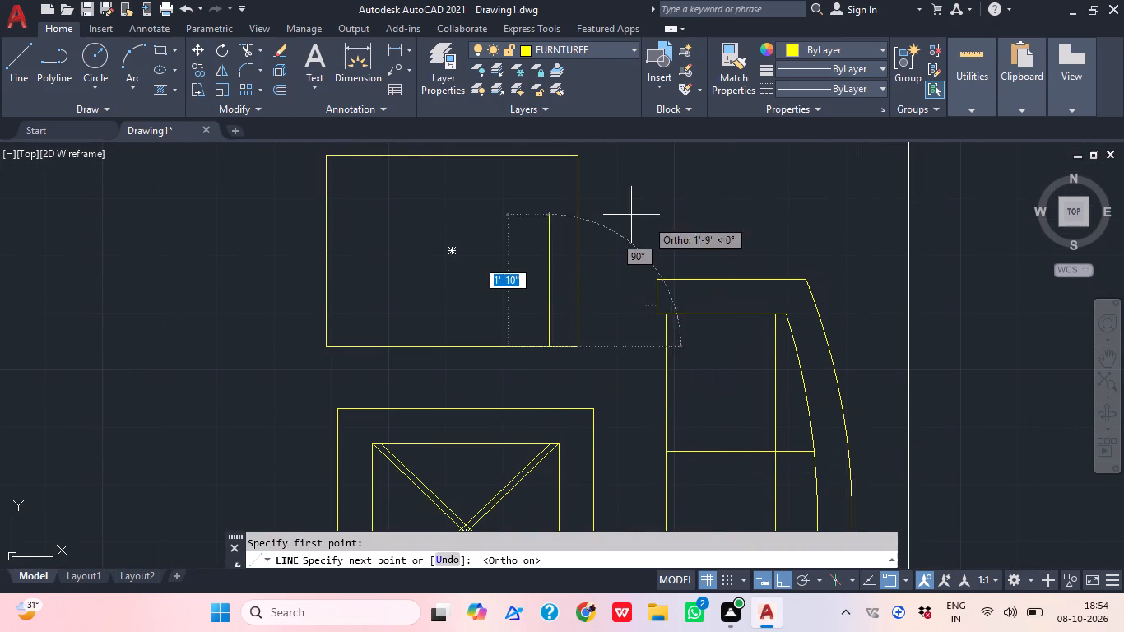
left_click(546, 211)
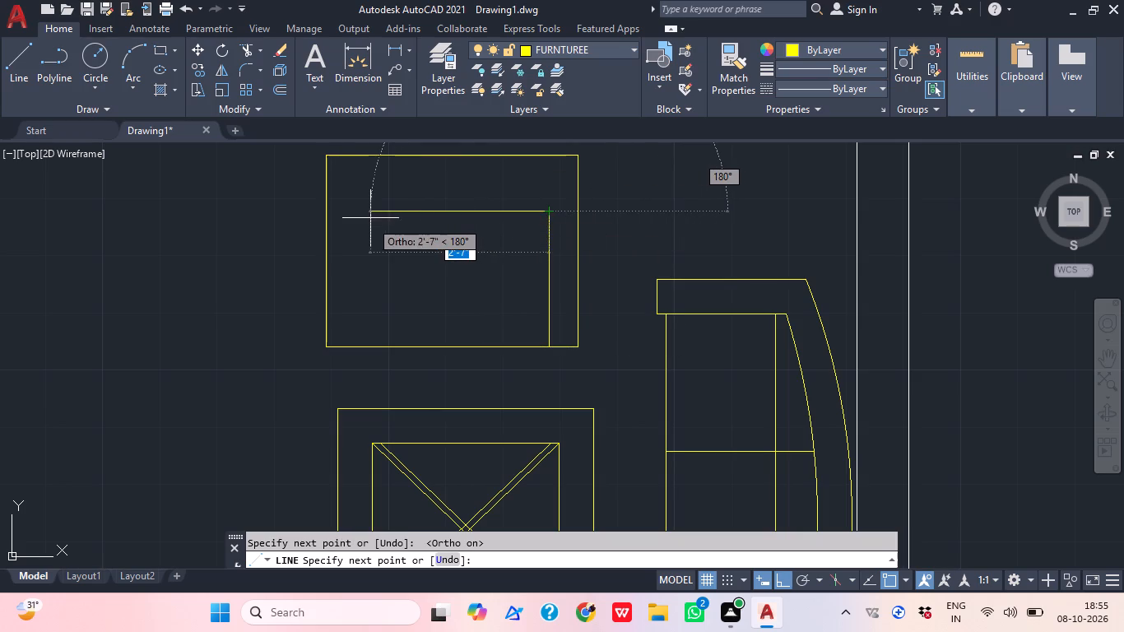
left_click(370, 214)
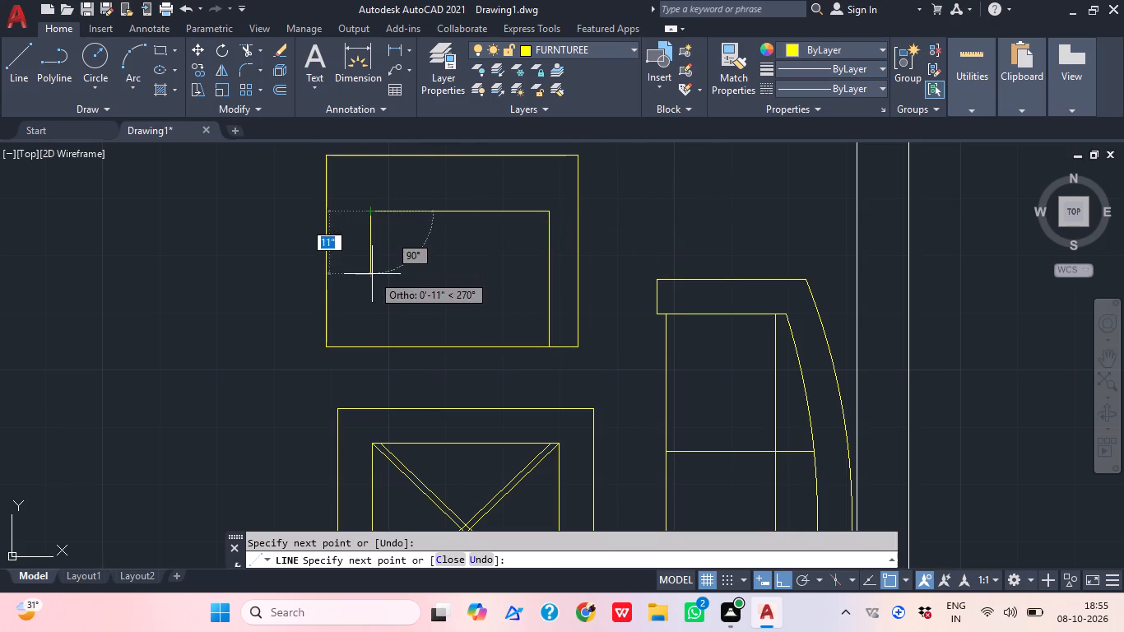
key("ctrl+z")
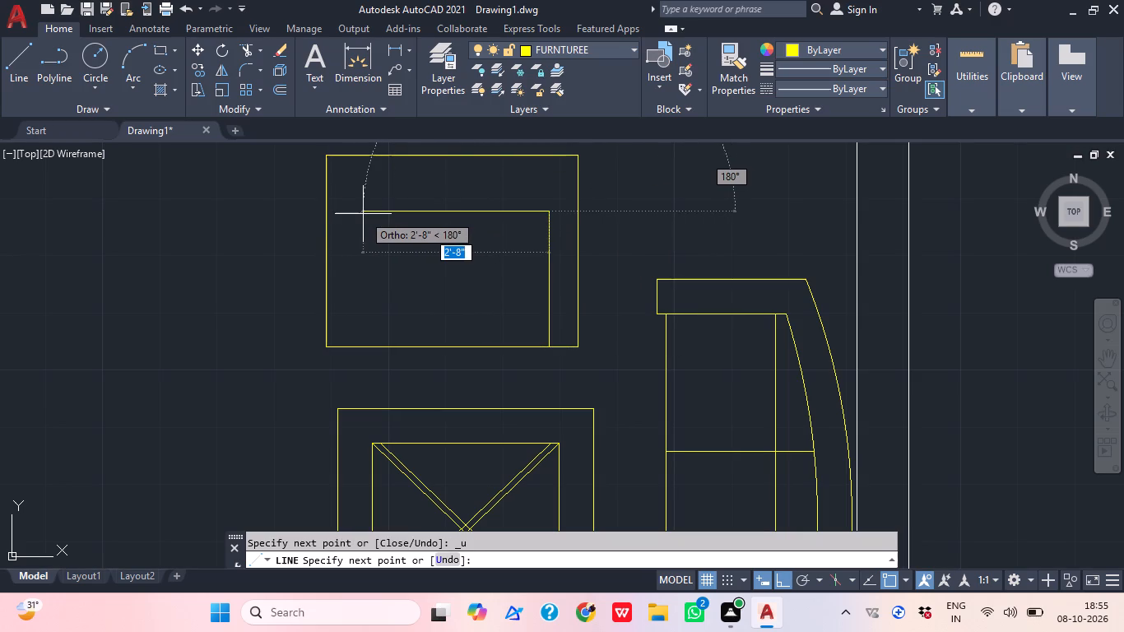
left_click(361, 211)
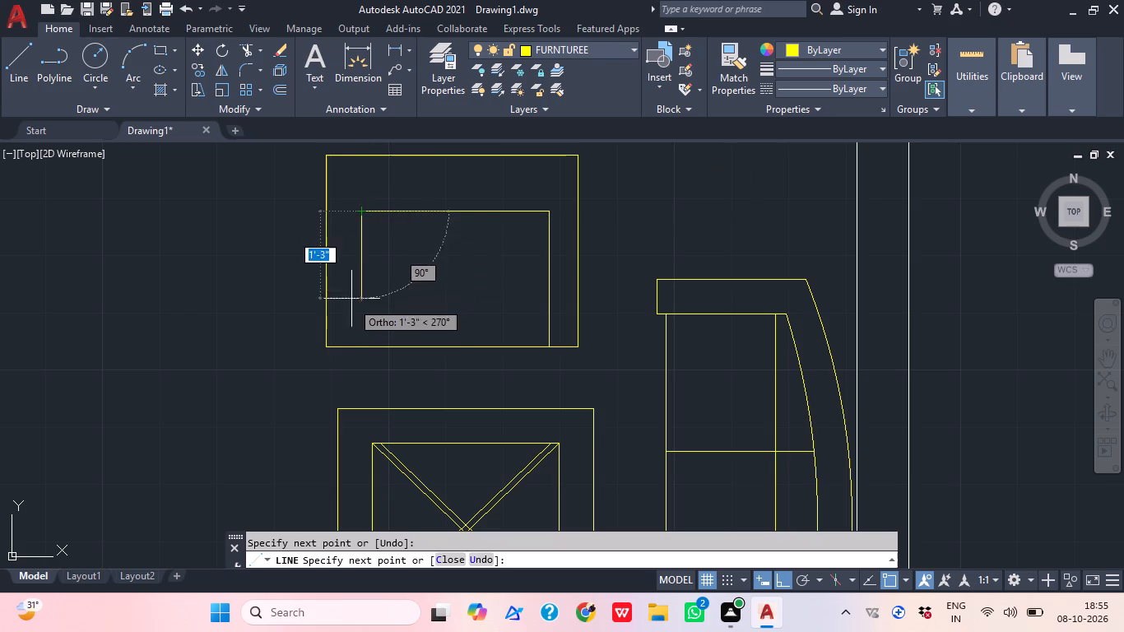
left_click(360, 346)
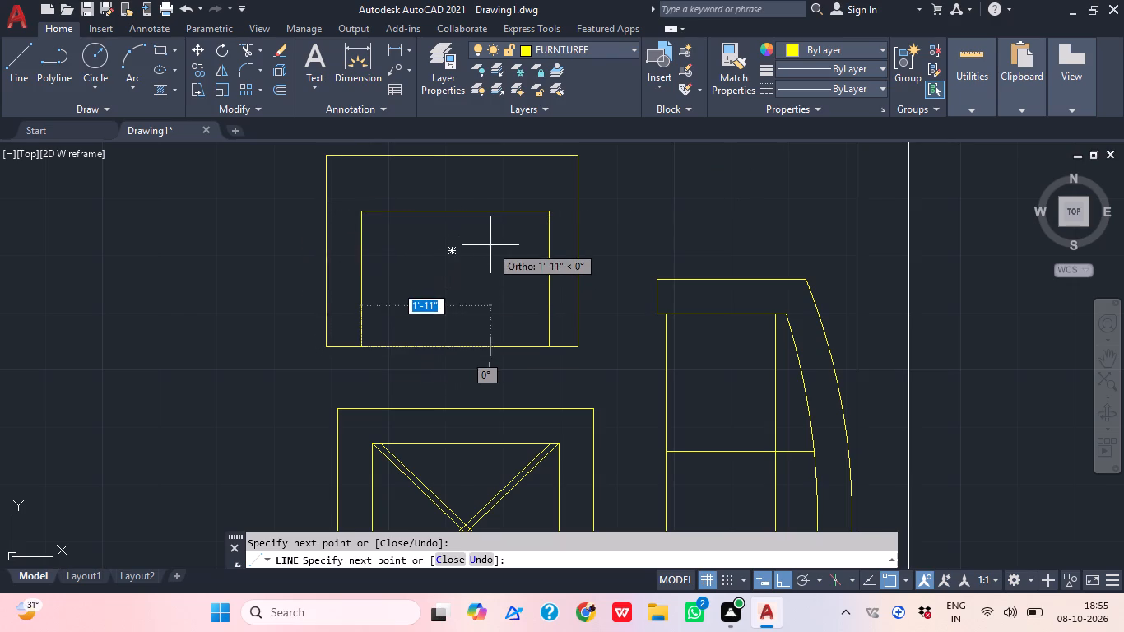
key("Escape")
Draw a straight horizontal line across the armchair's seat, between its two inner side lines, to mark the backrest.
scroll(518, 231, "down", 1)
scroll(518, 230, "up", 3)
middle_click(513, 267)
scroll(513, 267, "down", 3)
middle_click_drag(483, 316, 481, 300)
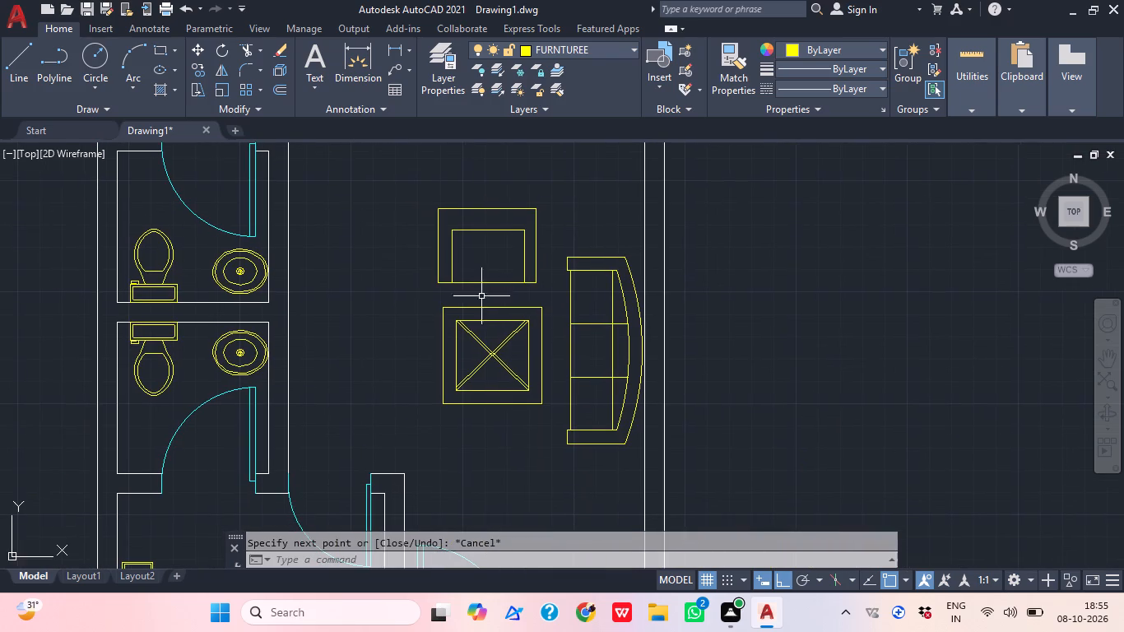
scroll(481, 272, "up", 1)
type("L")
key("space")
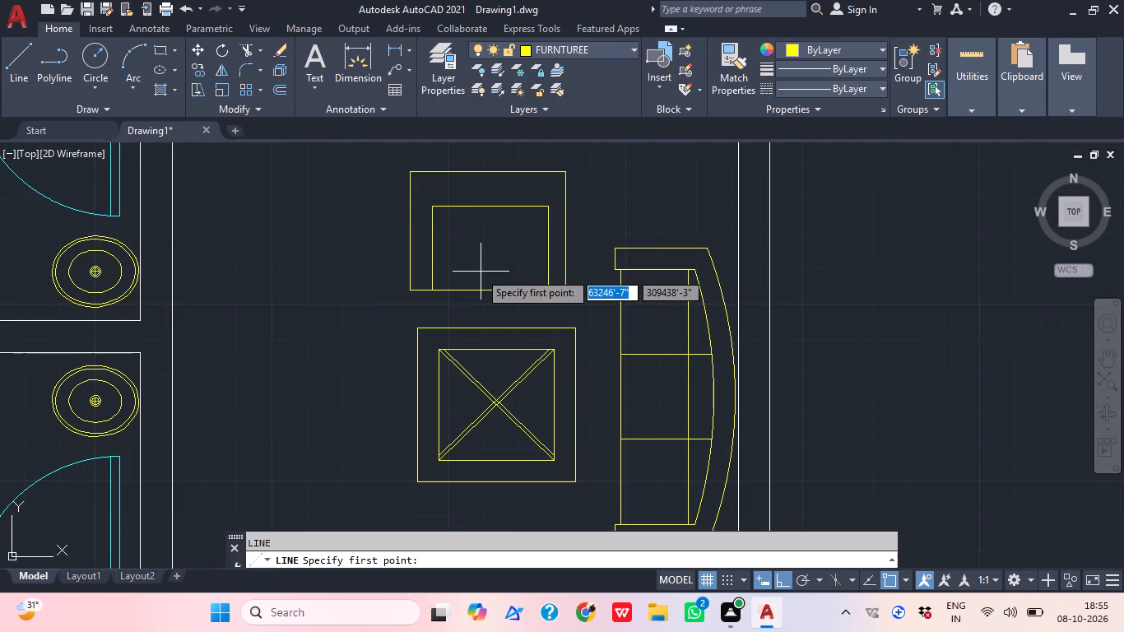
left_click(430, 238)
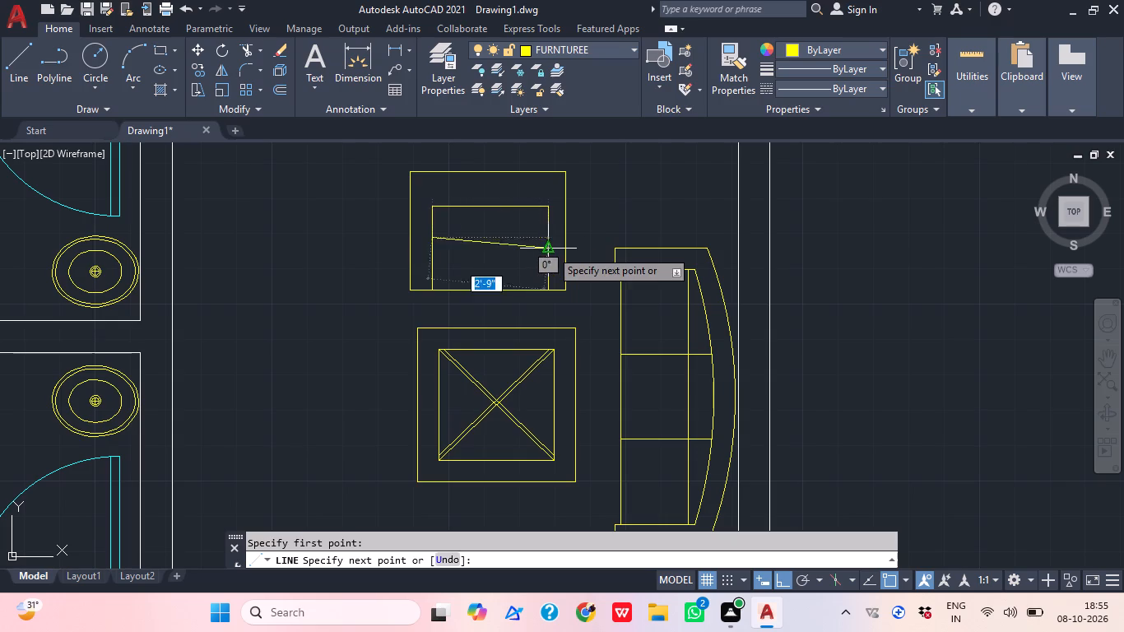
left_click(544, 239)
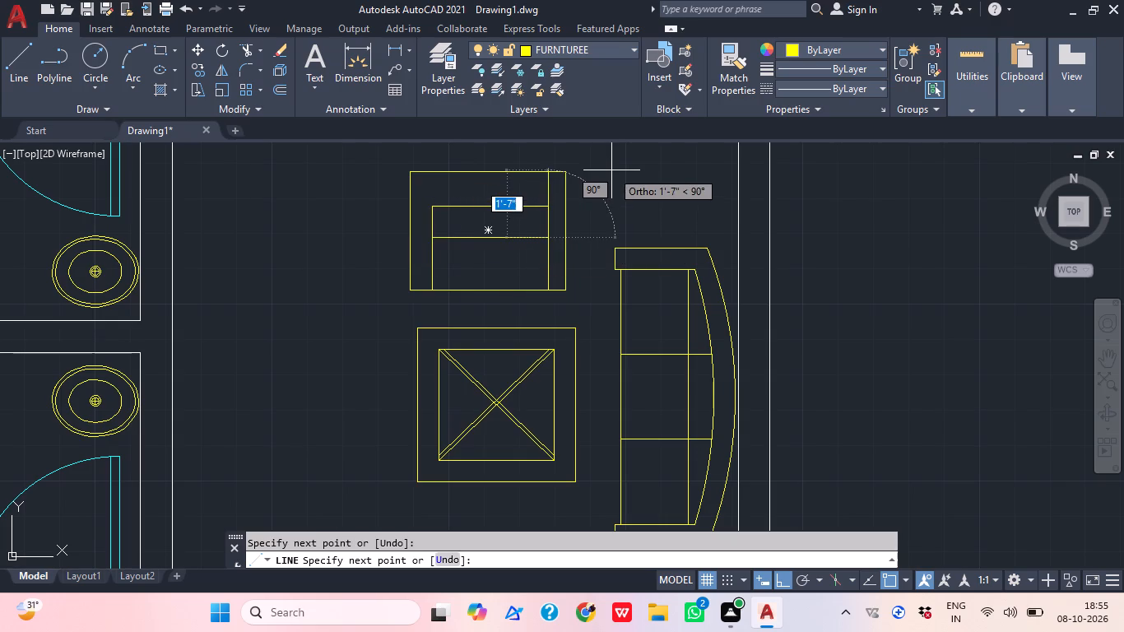
key("Escape")
Draw a two-seater sofa outline rectangle about 5'-1" by 2'-3" south of the centre table, near the entrance door.
scroll(566, 210, "down", 4)
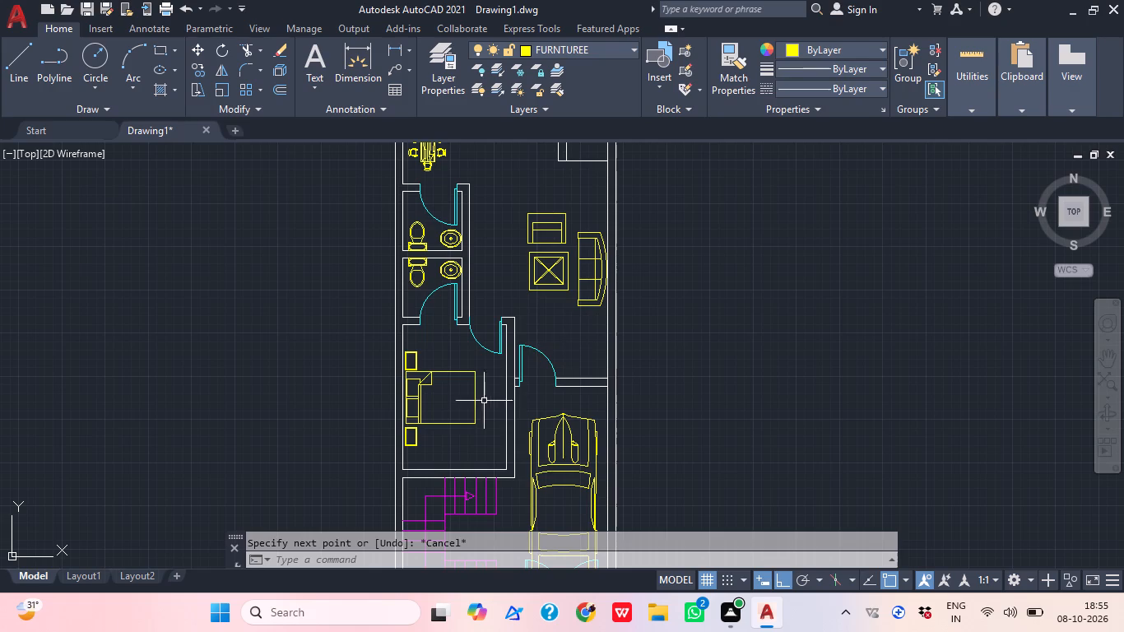
scroll(566, 295, "up", 1)
type("REC")
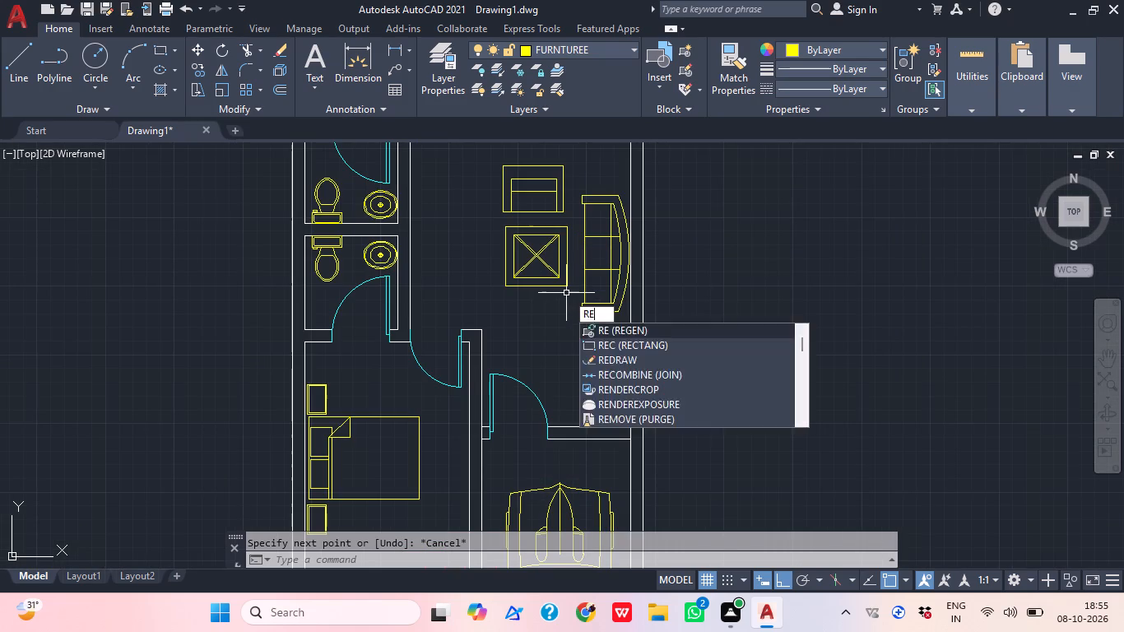
key("space")
scroll(495, 342, "up", 1)
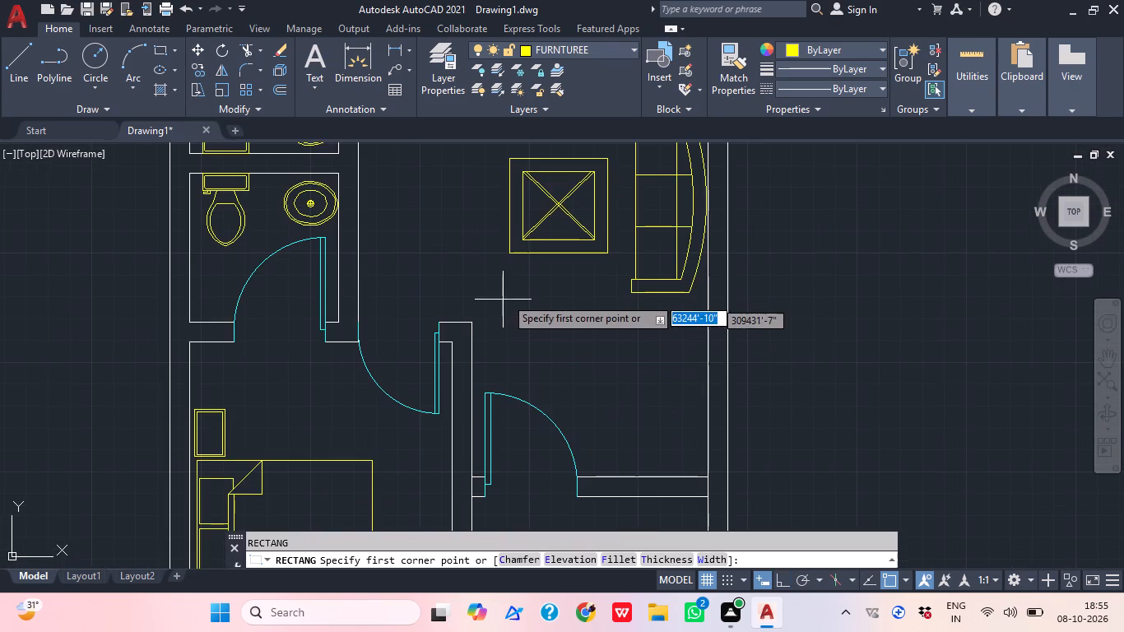
left_click(485, 286)
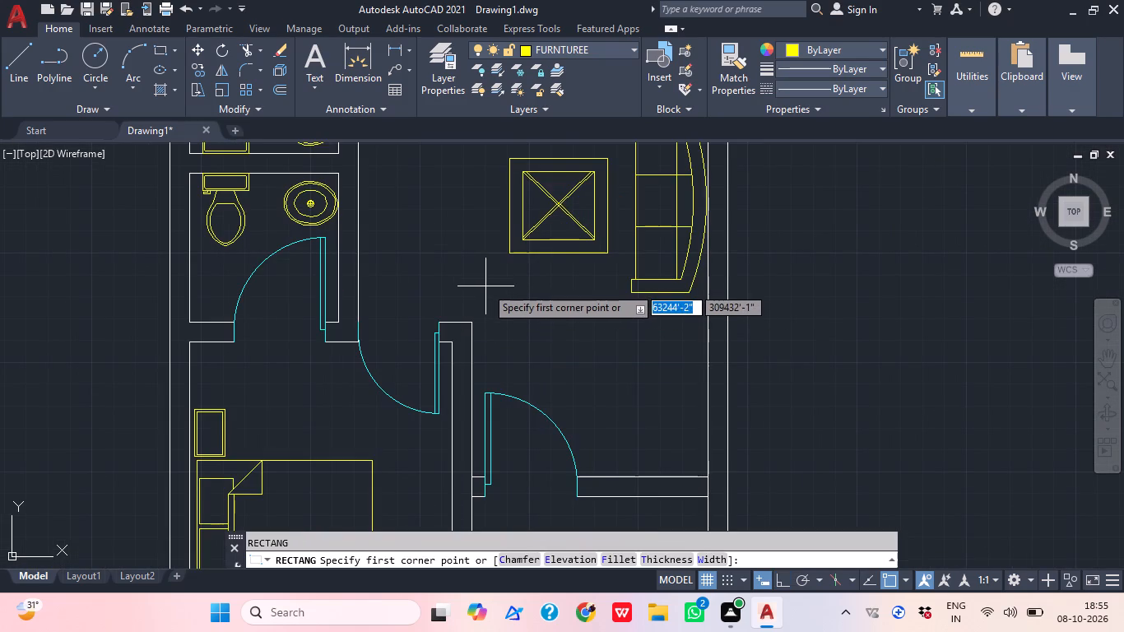
left_click(616, 349)
Draw a three-sided seat outline inside the two-seater rectangle, open toward the table, with its back line about 4'-1" long.
type("L")
key("space")
scroll(617, 276, "up", 1)
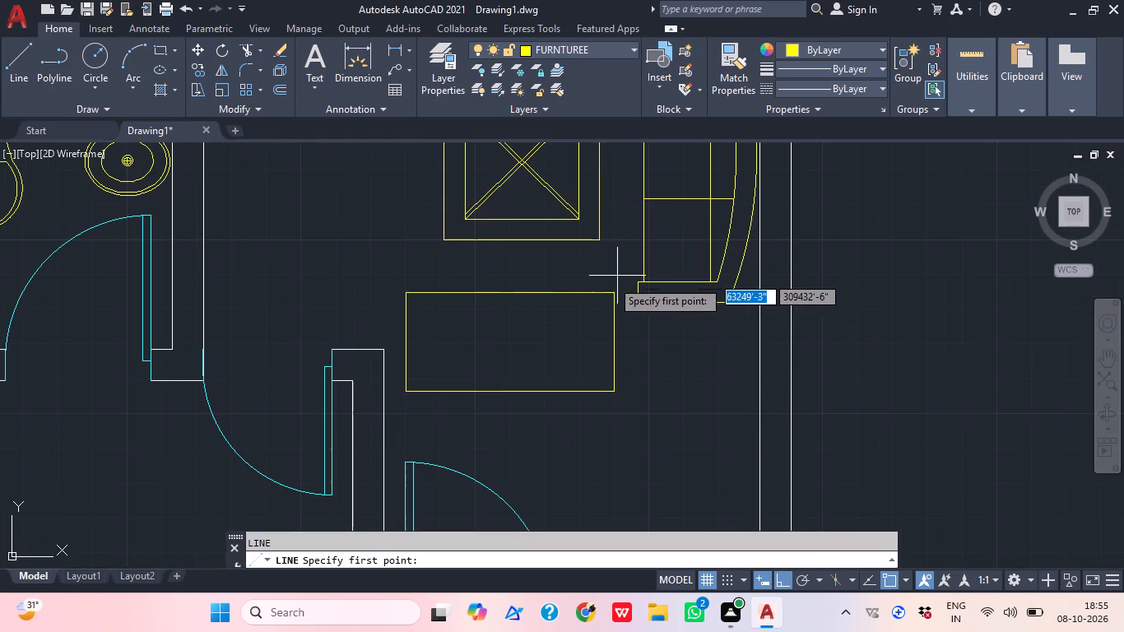
left_click(597, 298)
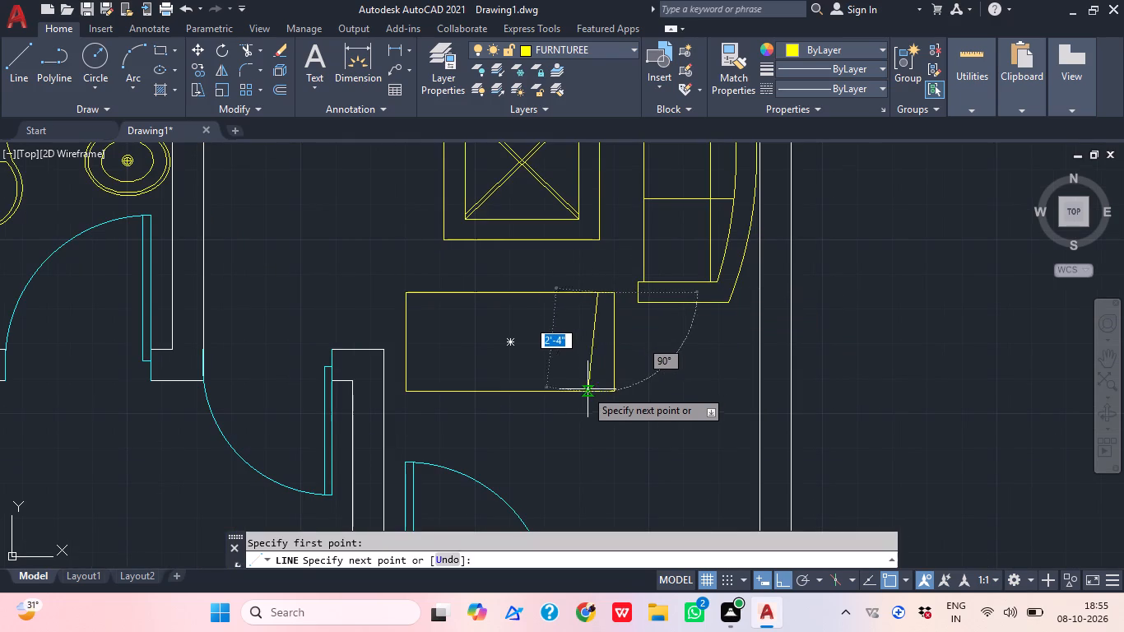
left_click(598, 371)
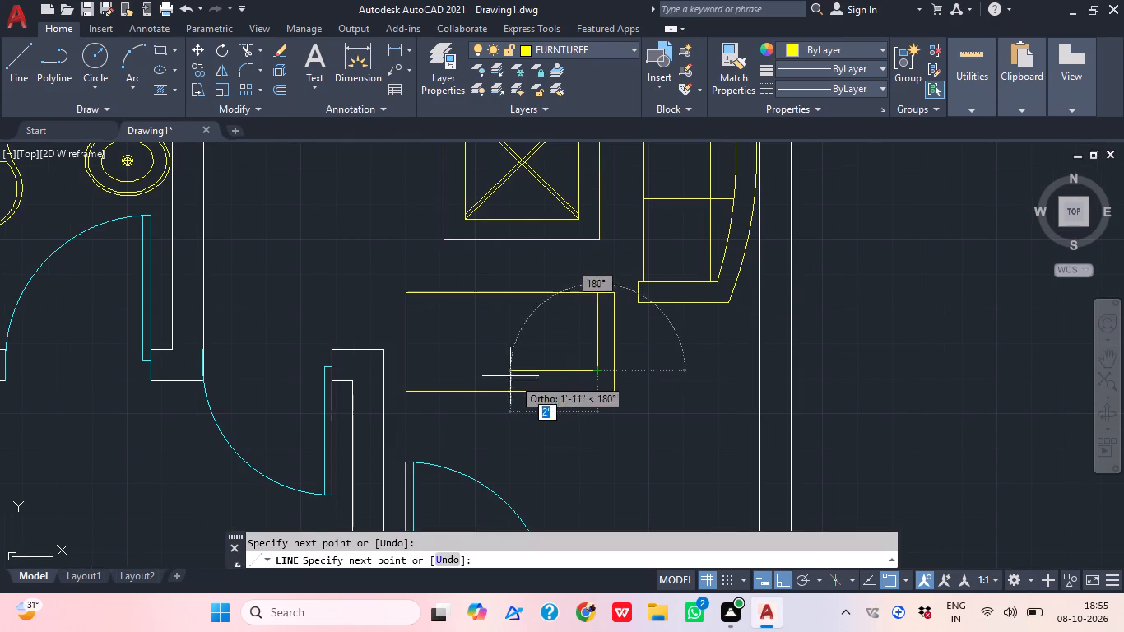
left_click(426, 374)
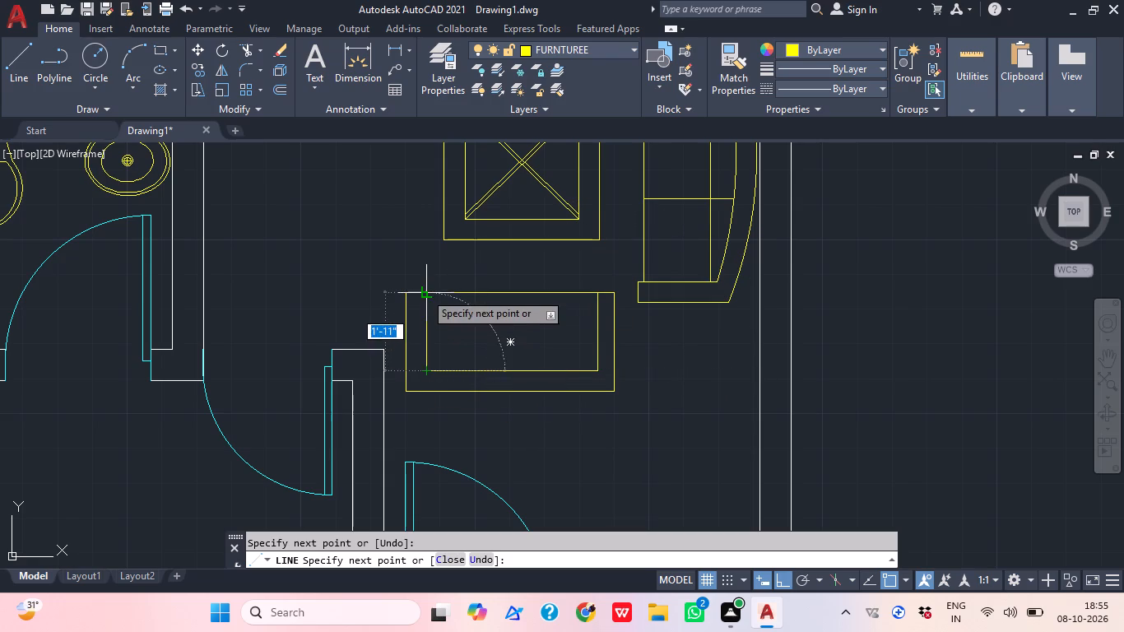
left_click(425, 292)
key("Escape")
Draw a vertical line from the middle of the seat's back line to the front edge, splitting the two-seater into two seats.
type("L")
key("space")
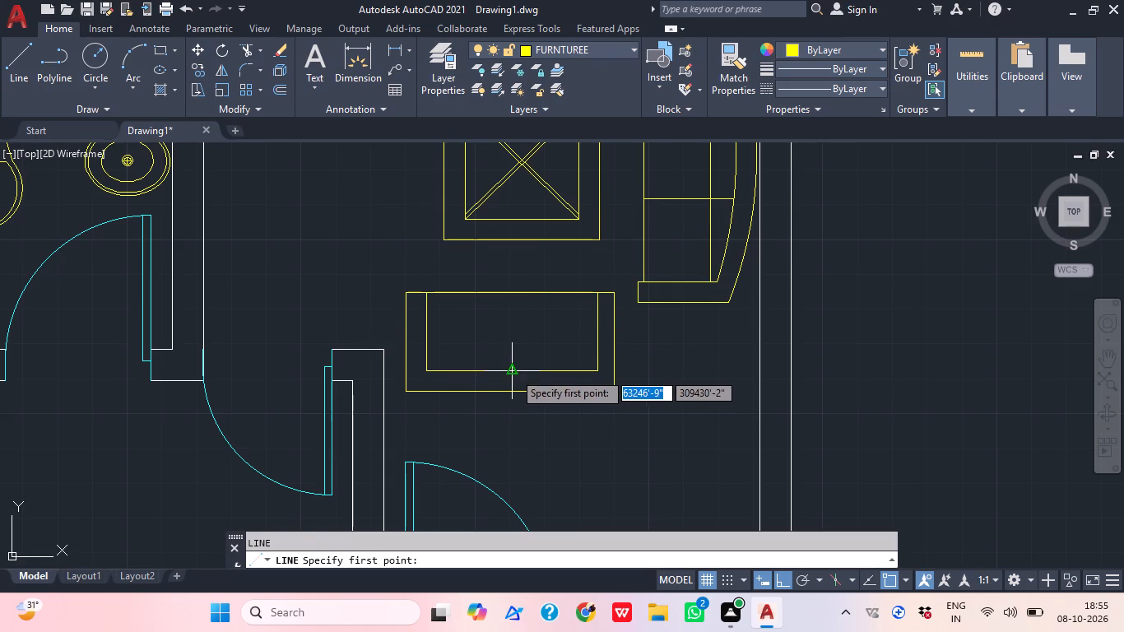
left_click(513, 372)
left_click(509, 297)
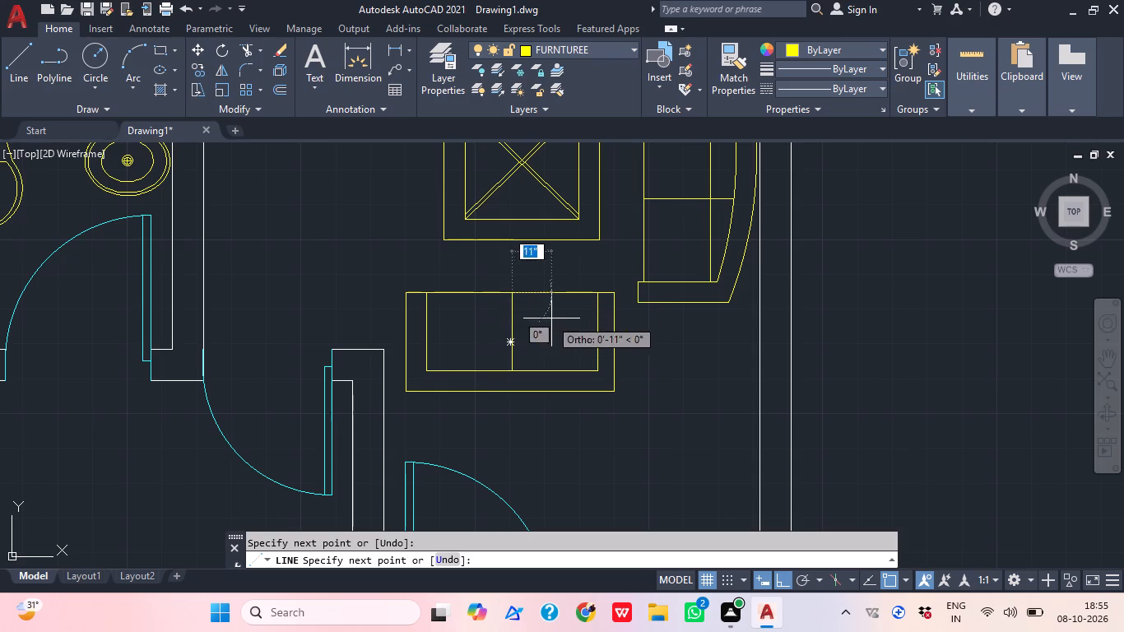
key("Escape")
Draw a horizontal backrest line about 2'-1" long from the two-seater's centre divider to its east inner side line.
type("L")
key("space")
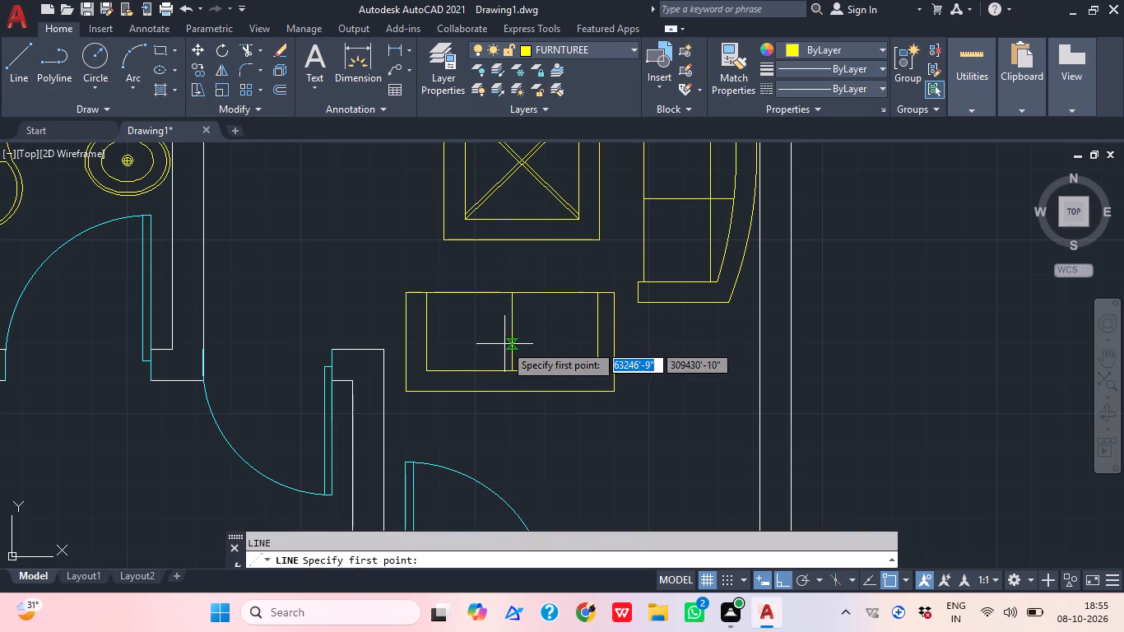
left_click(514, 346)
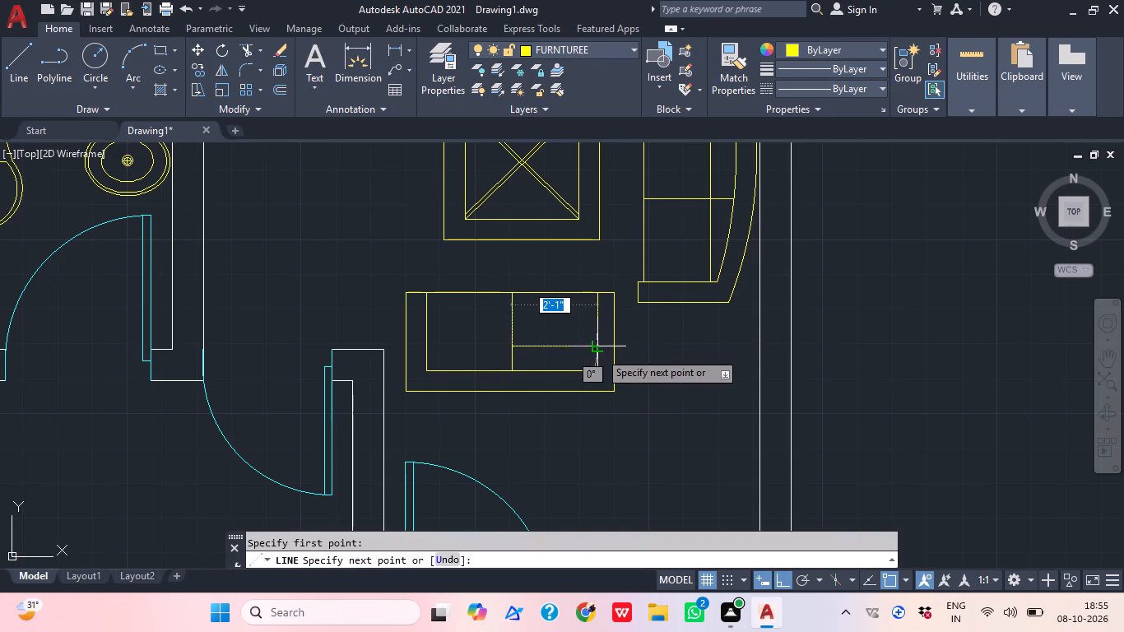
left_click(597, 354)
key("Escape")
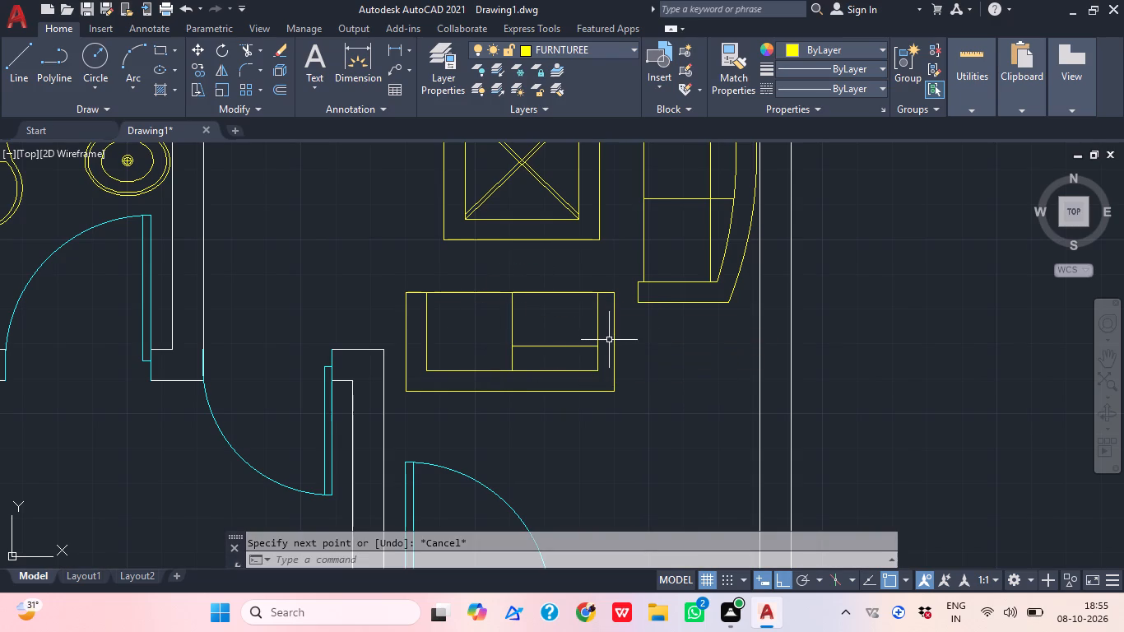
Extend the two-seater's backrest line across the west seat to its inner side line.
type("EX")
key("space")
left_click(568, 348)
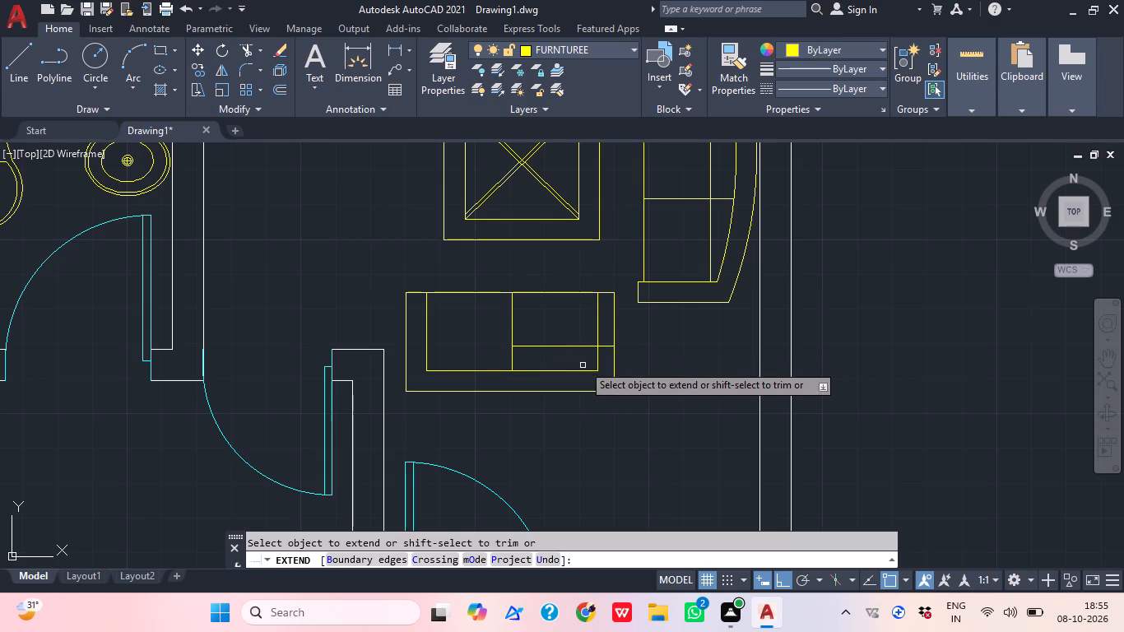
key("ctrl+z")
left_click(541, 364)
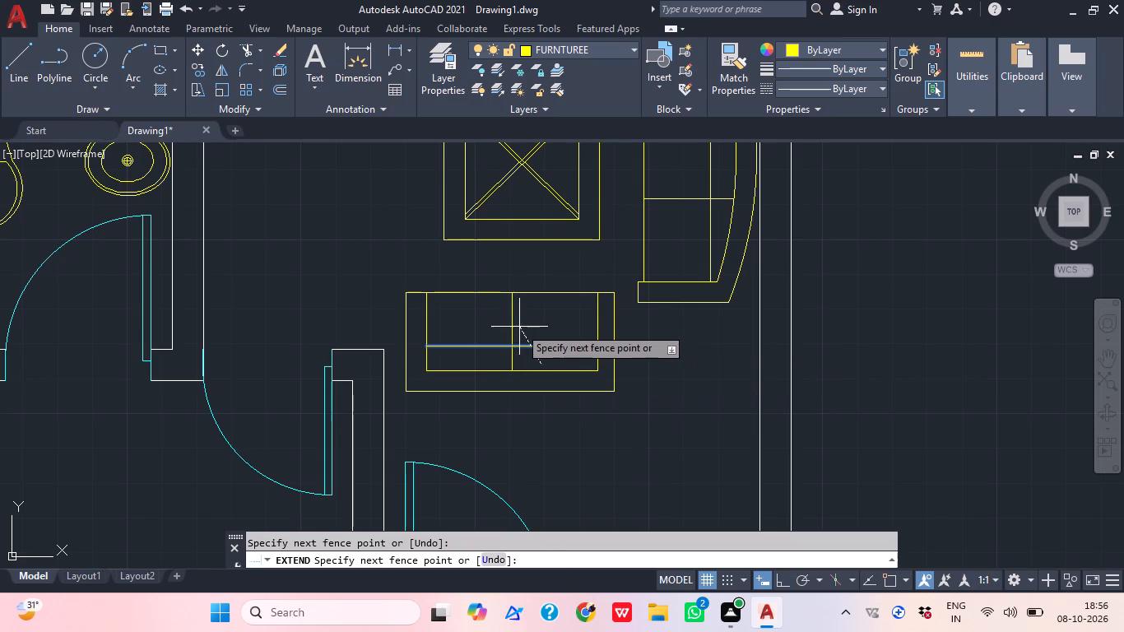
left_click(519, 327)
key("Escape")
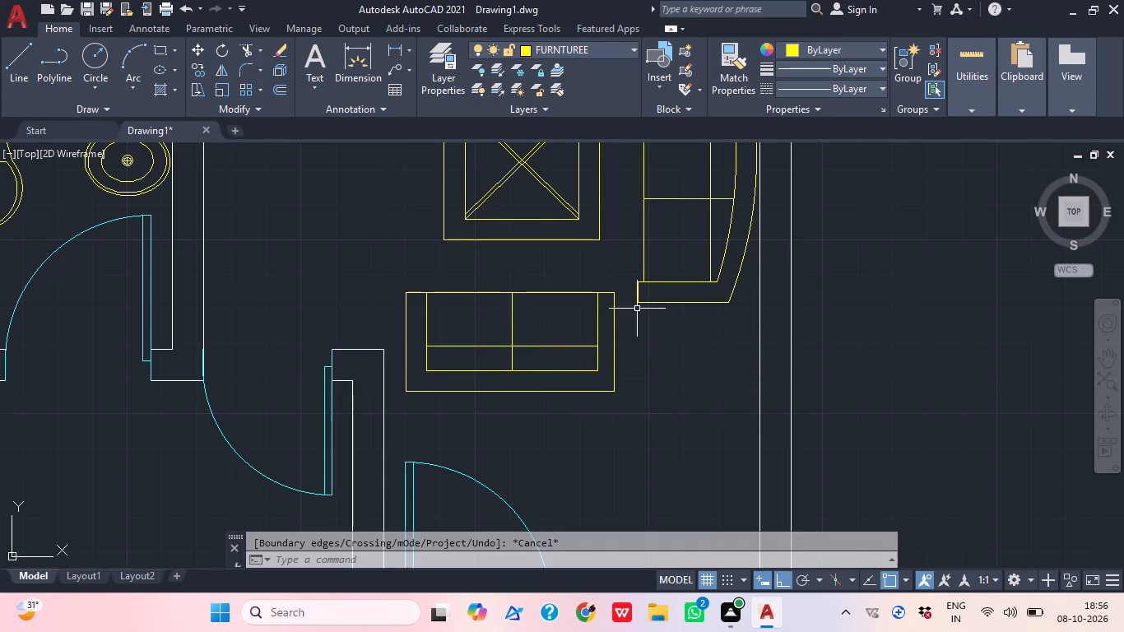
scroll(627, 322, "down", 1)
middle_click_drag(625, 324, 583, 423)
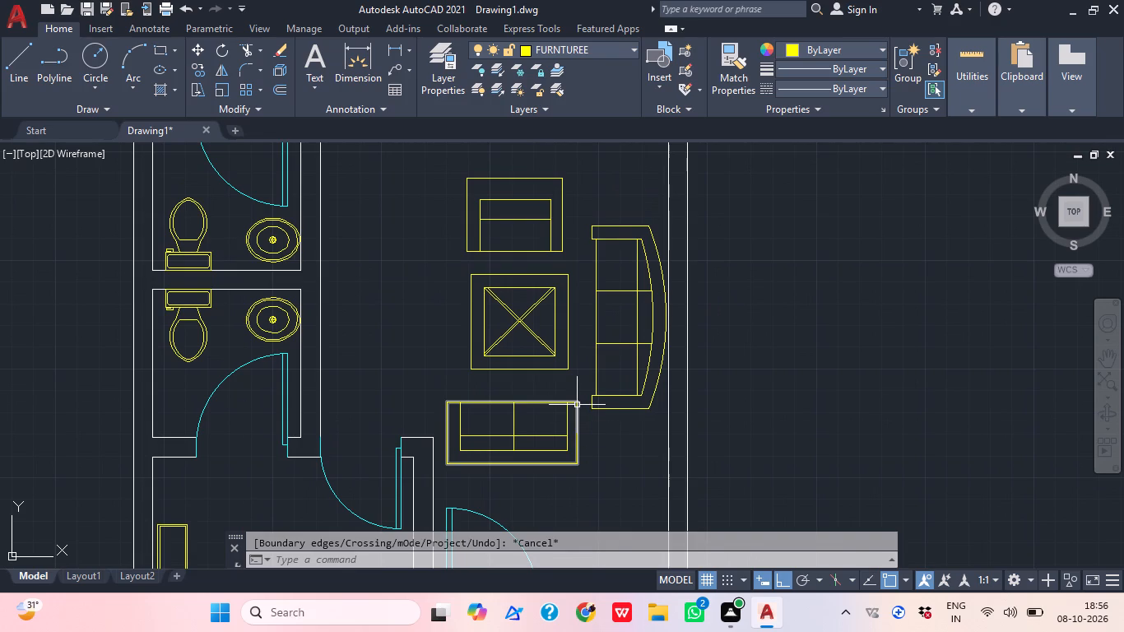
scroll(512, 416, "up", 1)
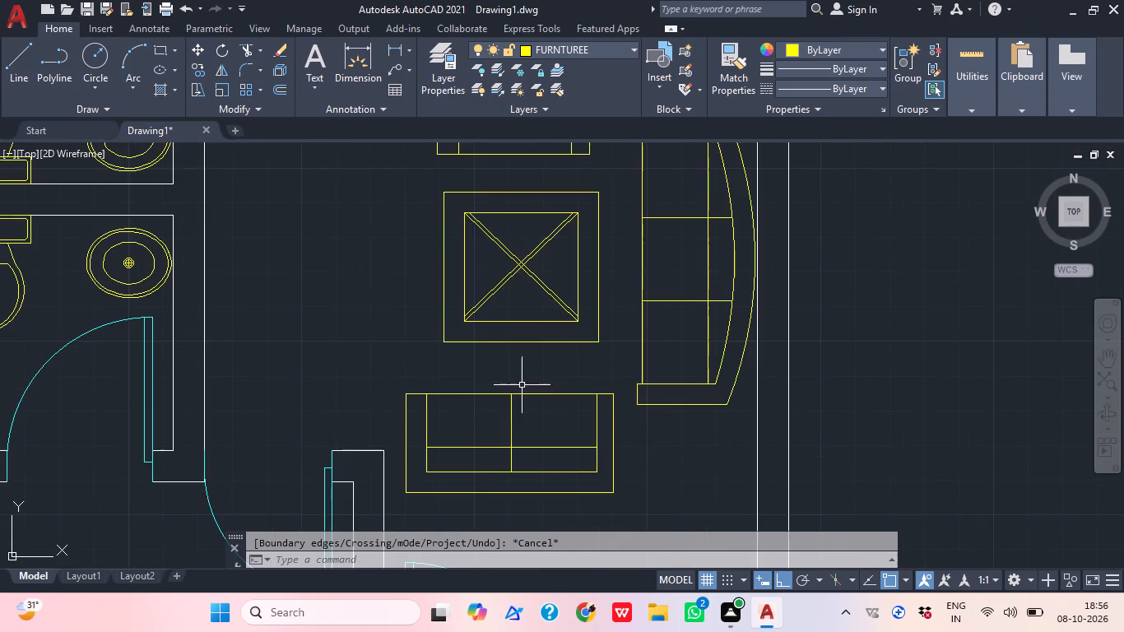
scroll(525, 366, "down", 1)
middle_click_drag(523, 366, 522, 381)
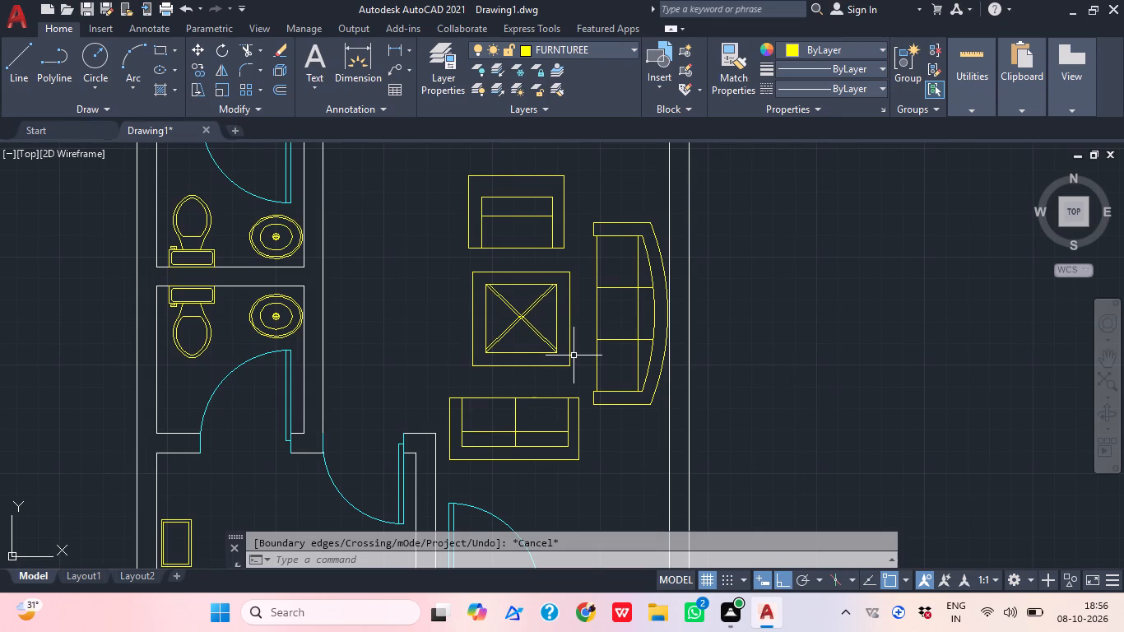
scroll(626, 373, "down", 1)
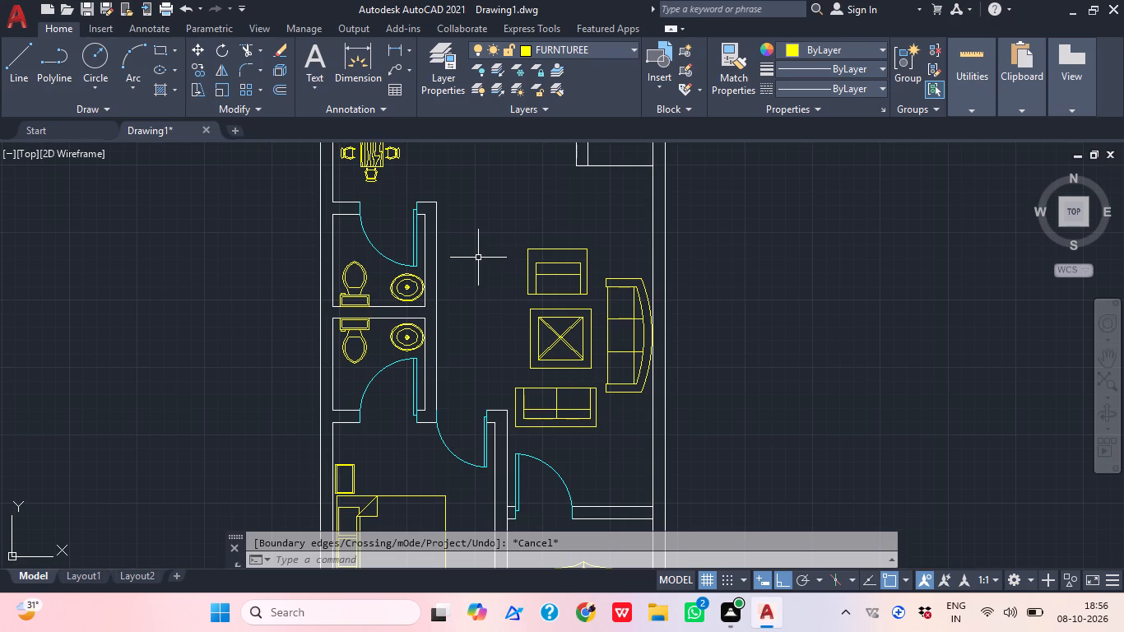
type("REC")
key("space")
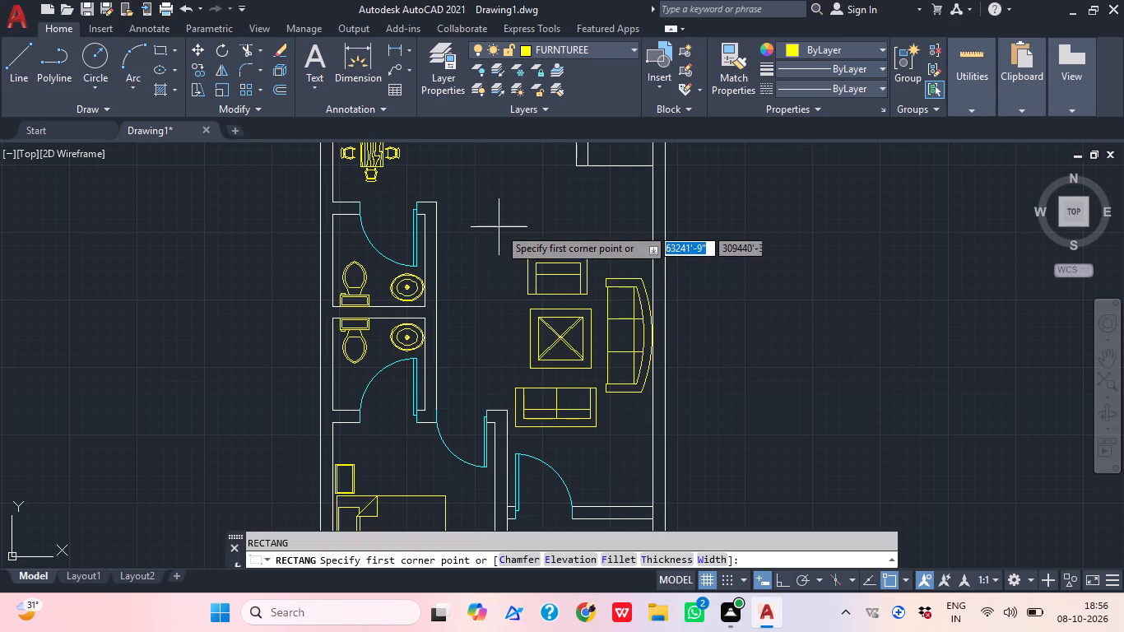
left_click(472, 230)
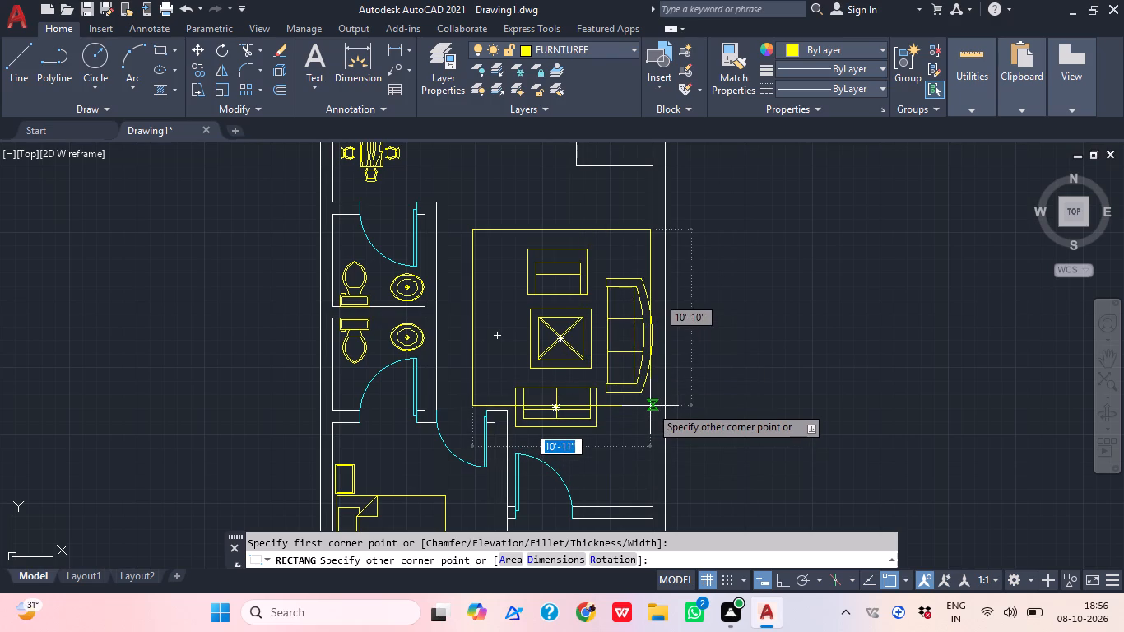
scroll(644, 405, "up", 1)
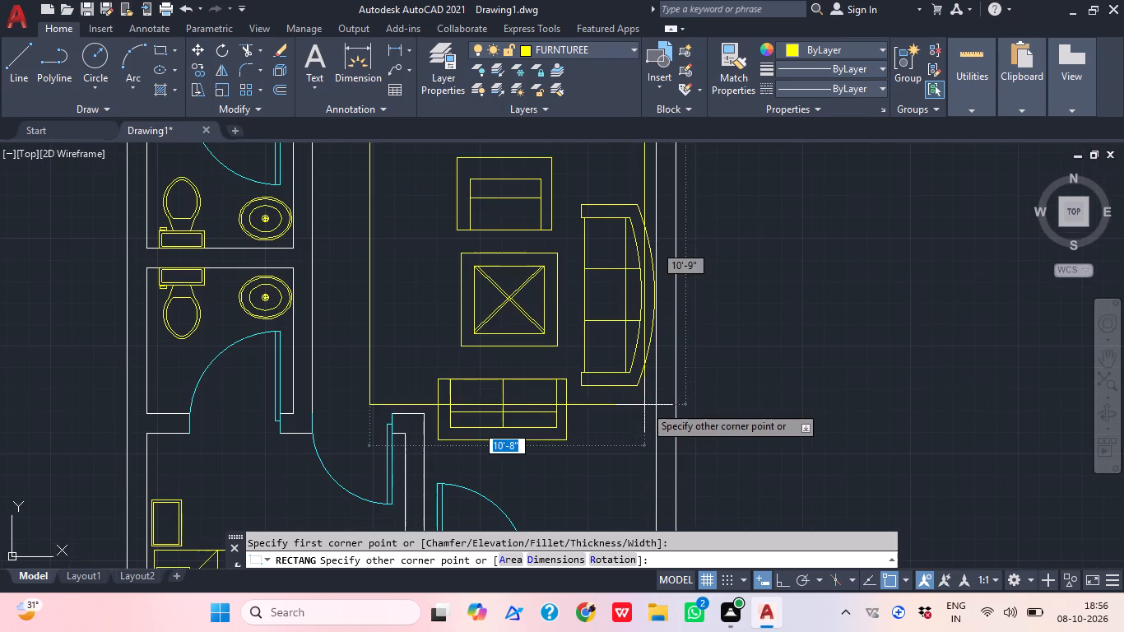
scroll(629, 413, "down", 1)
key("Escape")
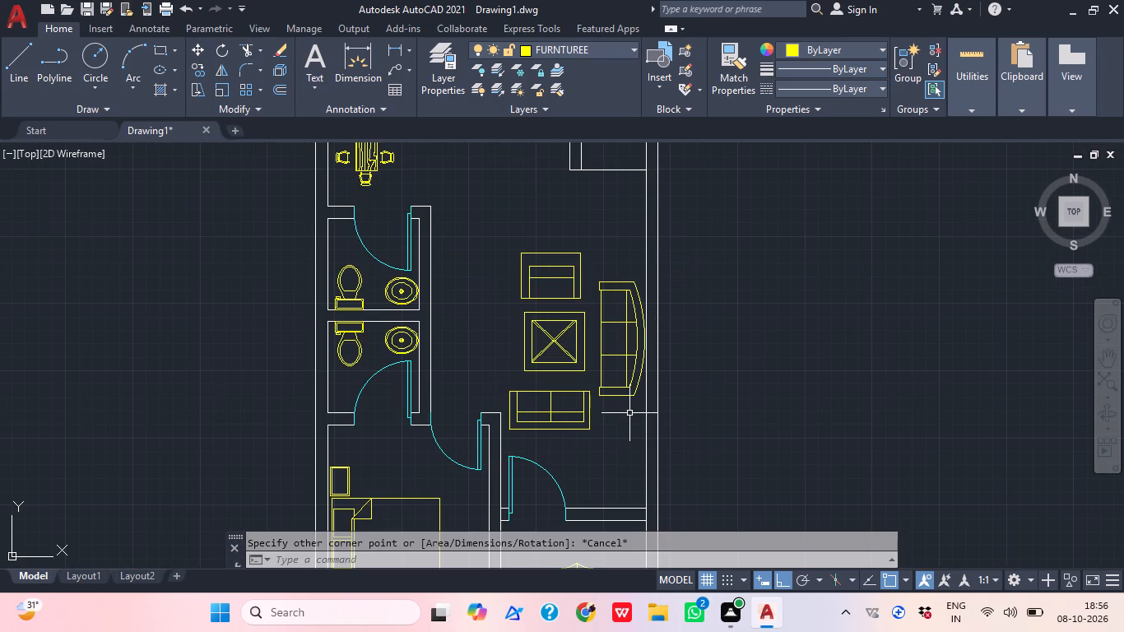
Draw a side-table rectangle about 1'-6" by 1'-5" just north of the curved three-seater sofa.
type("REC")
key("space")
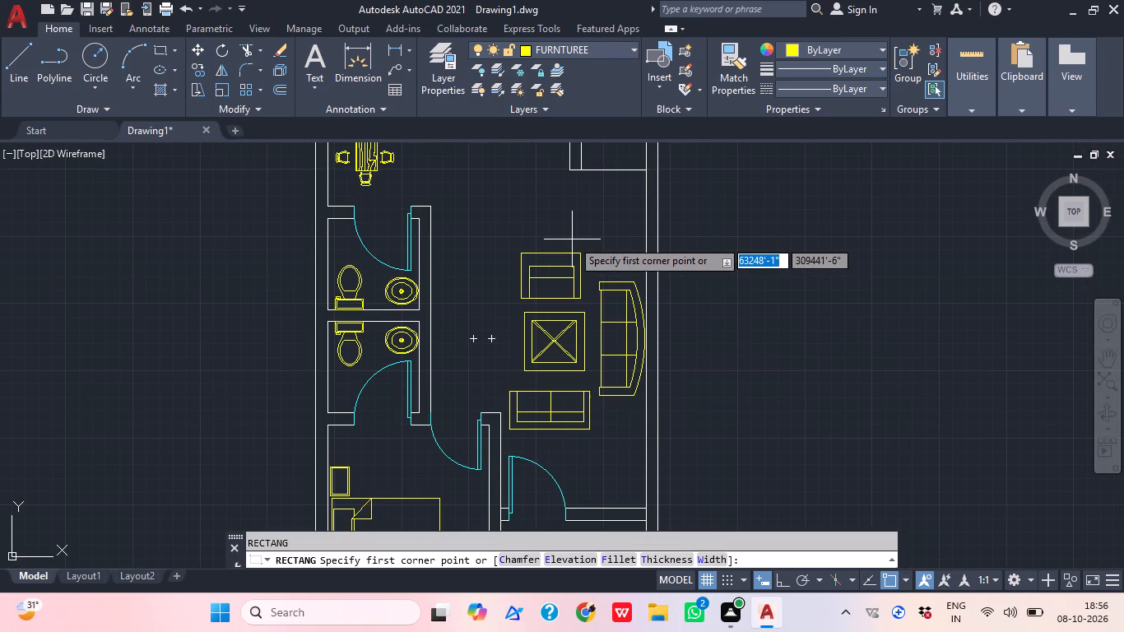
scroll(589, 239, "up", 3)
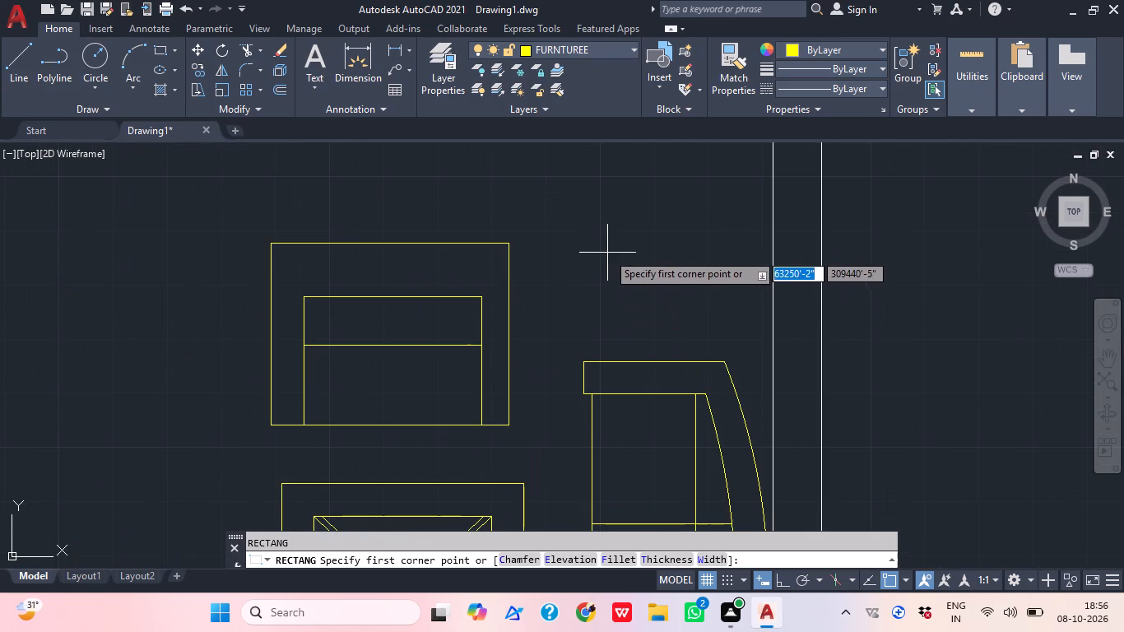
left_click(603, 247)
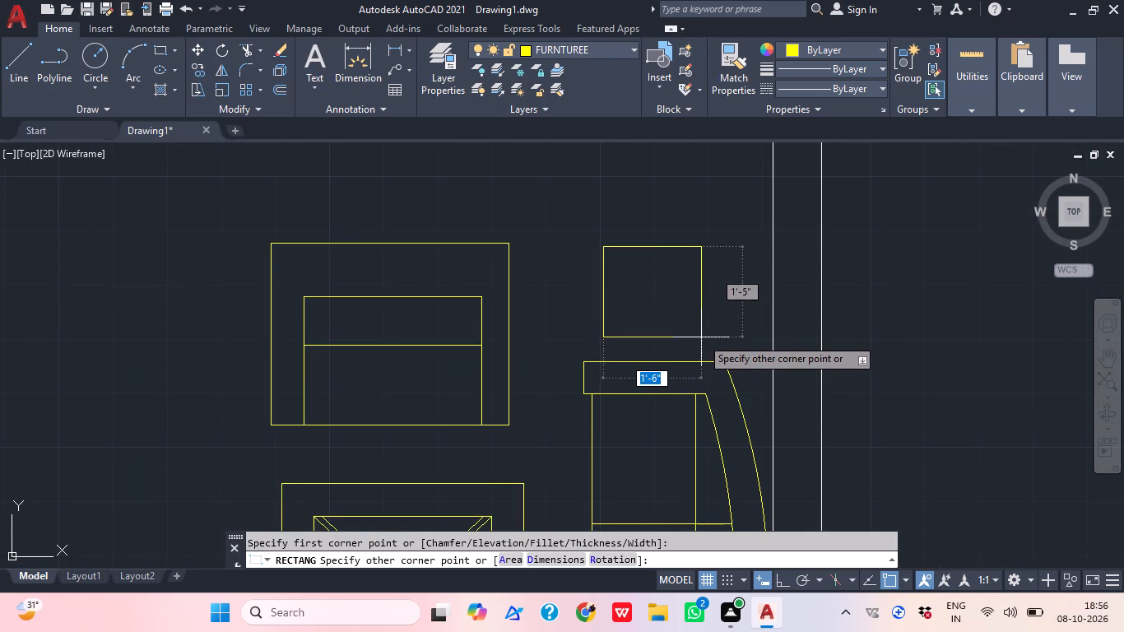
left_click(704, 333)
Mirror the side table about a horizontal line through the middle of the curved sofa's back, keeping the original.
middle_click_drag(702, 328, 589, 164)
scroll(618, 192, "down", 2)
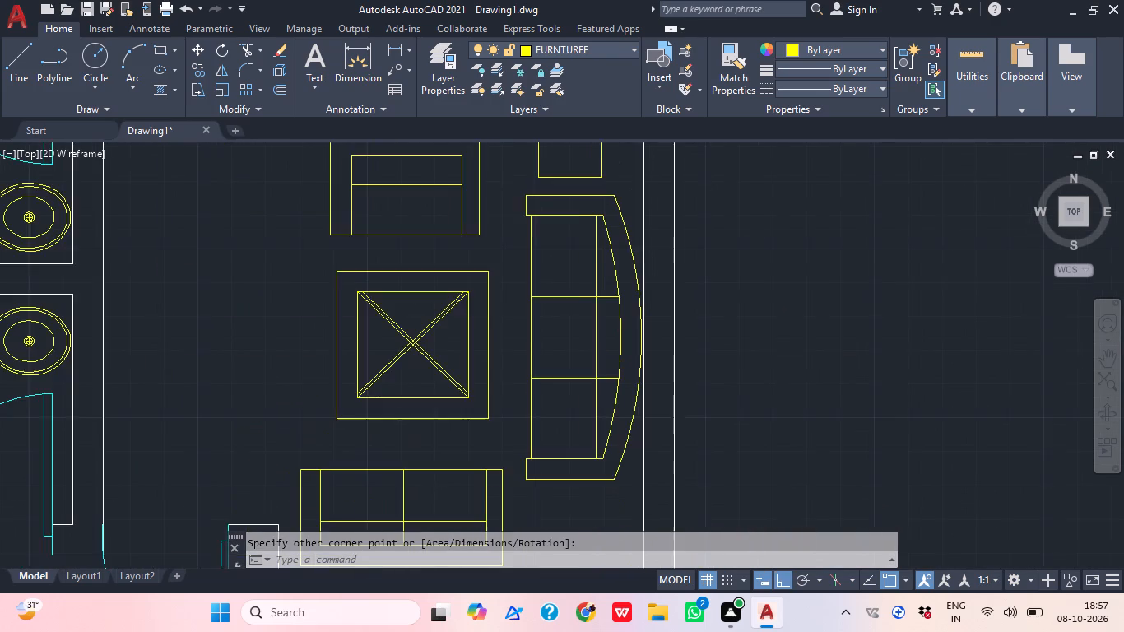
middle_click_drag(618, 196, 618, 214)
left_click(618, 204)
left_click(546, 158)
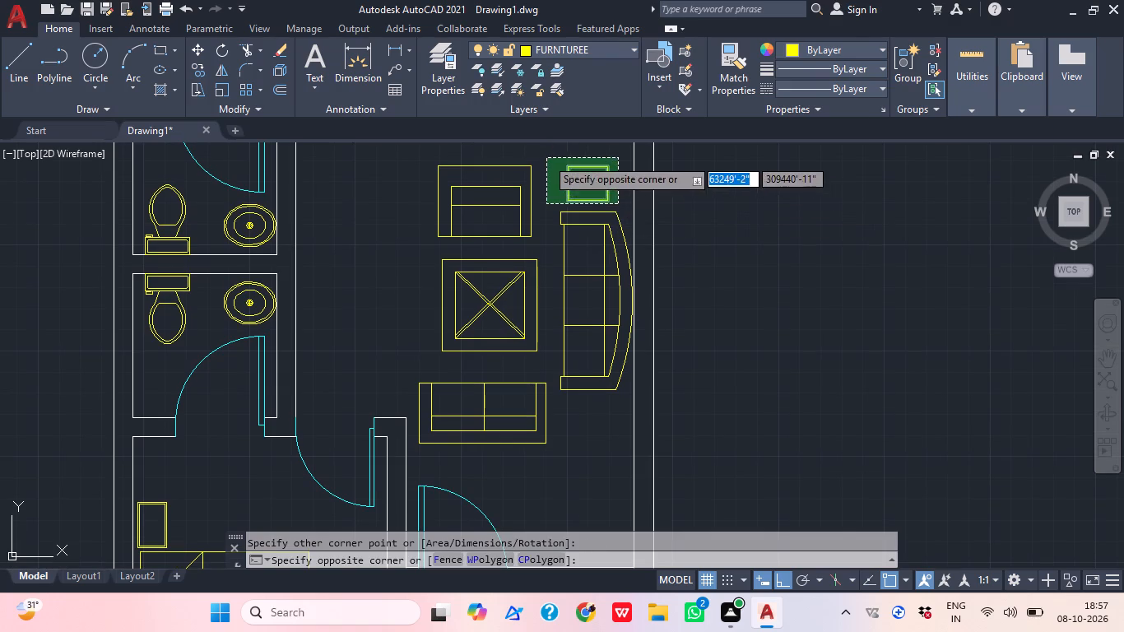
type("MI")
key("space")
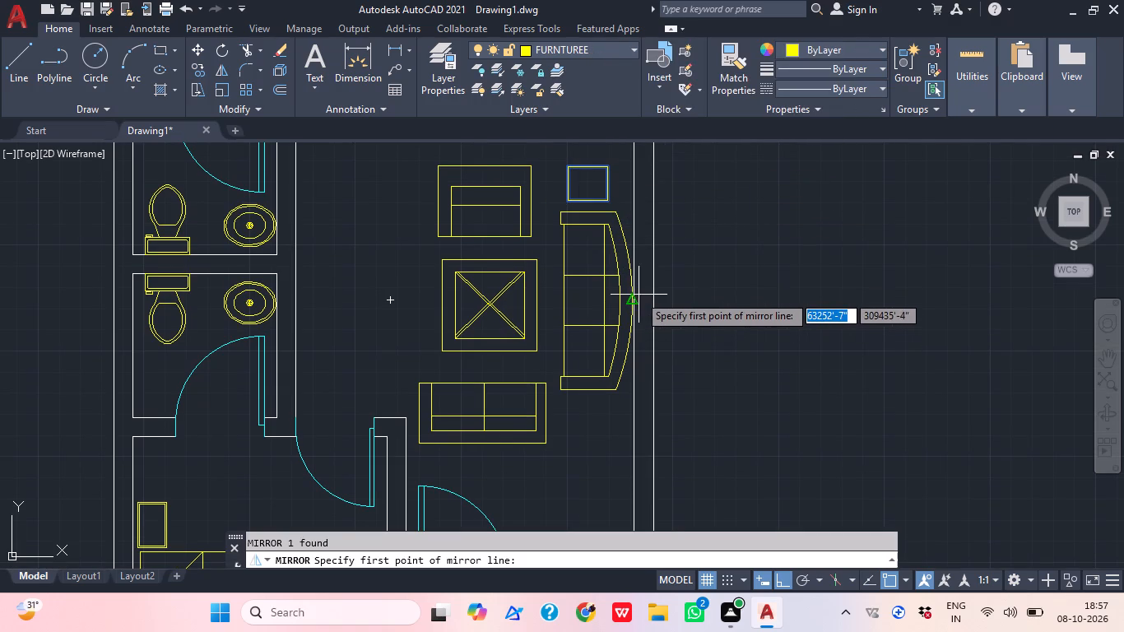
left_click(633, 299)
left_click(332, 241)
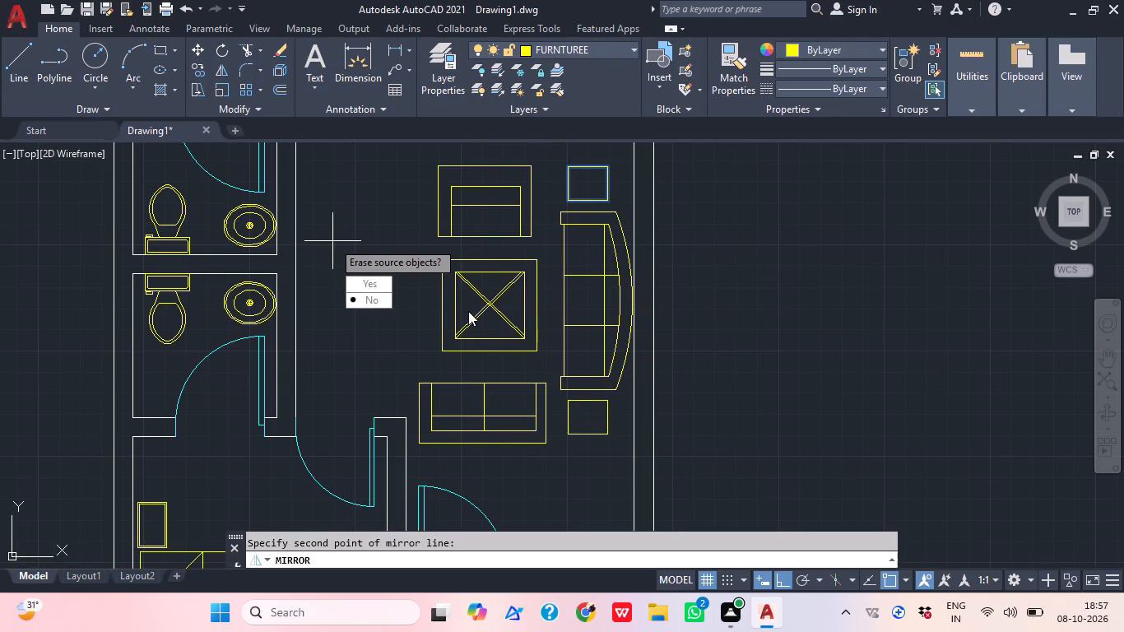
left_click_drag(376, 297, 332, 241)
Draw a rectangle about 2'-11" by 8" along the northeast bedroom's south wall, near its southeast corner.
scroll(490, 265, "down", 3)
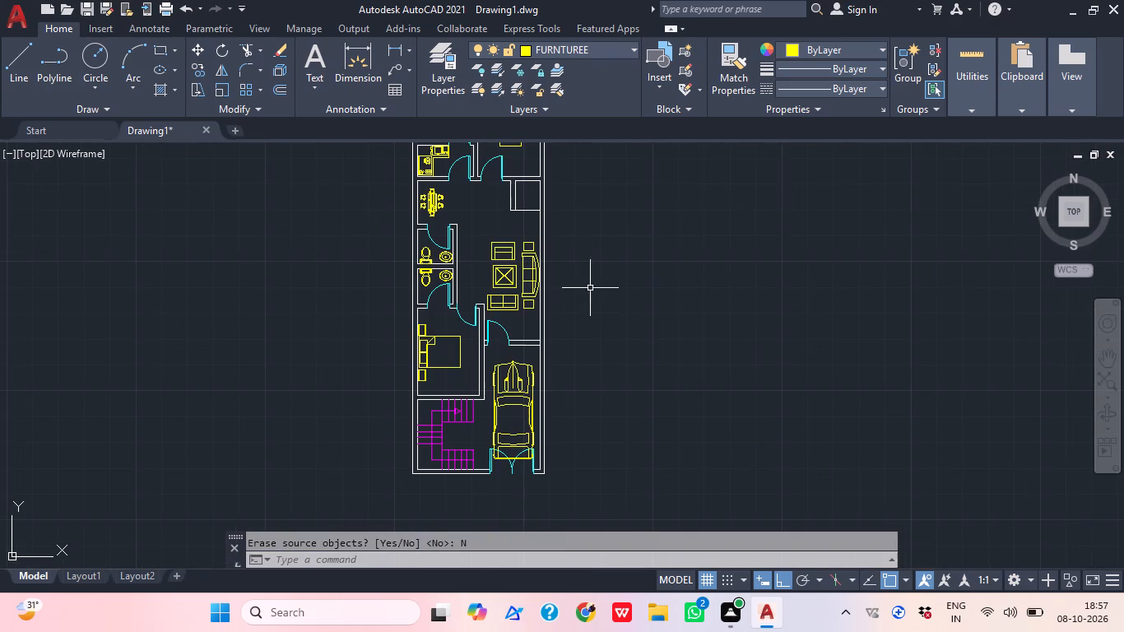
middle_click(598, 305)
scroll(581, 305, "up", 1)
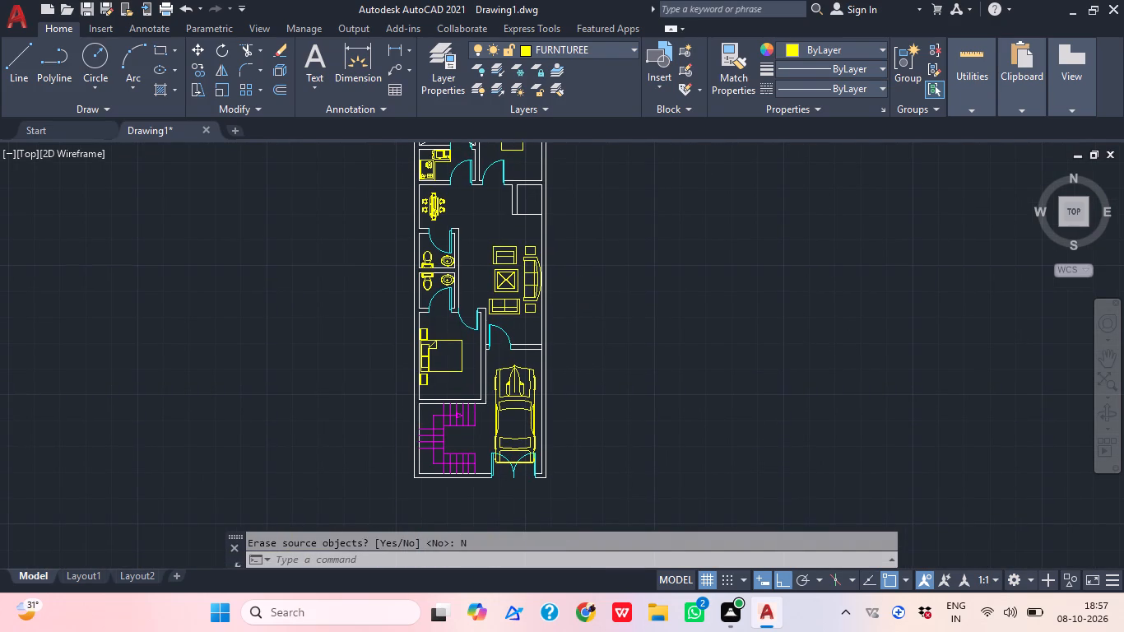
middle_click_drag(597, 268, 594, 410)
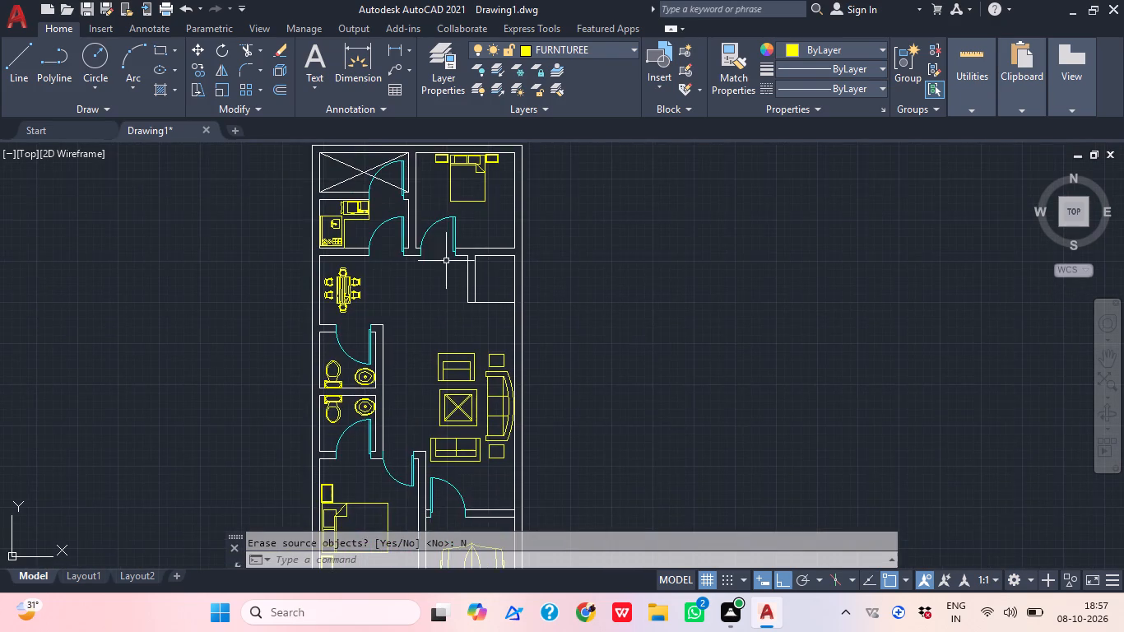
scroll(476, 223, "up", 2)
type("REC")
key("space")
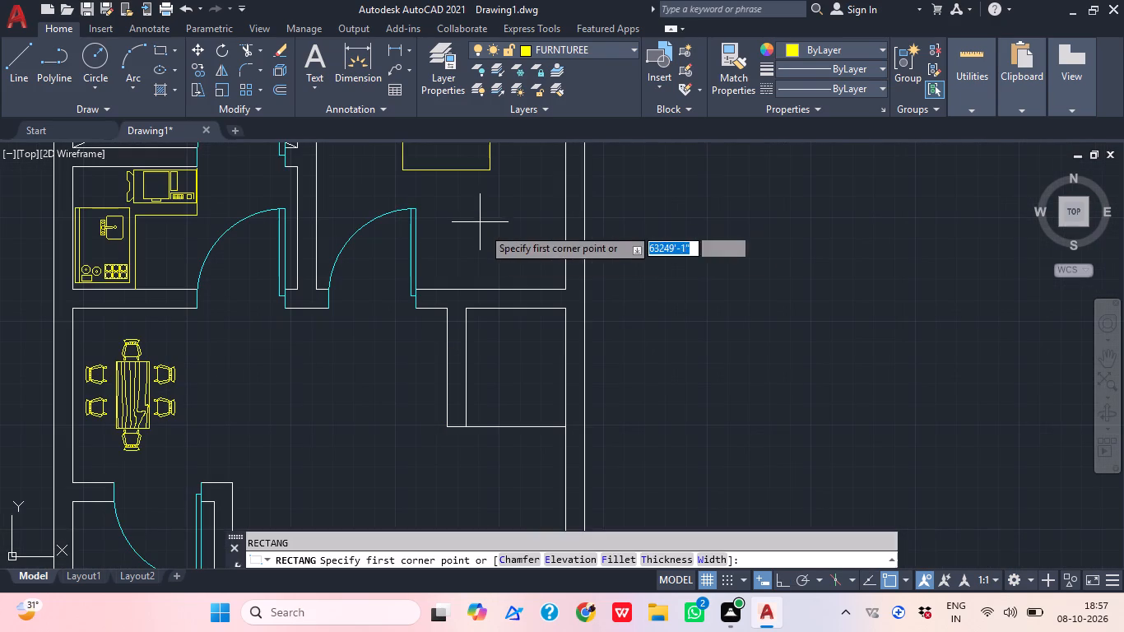
scroll(495, 248, "up", 1)
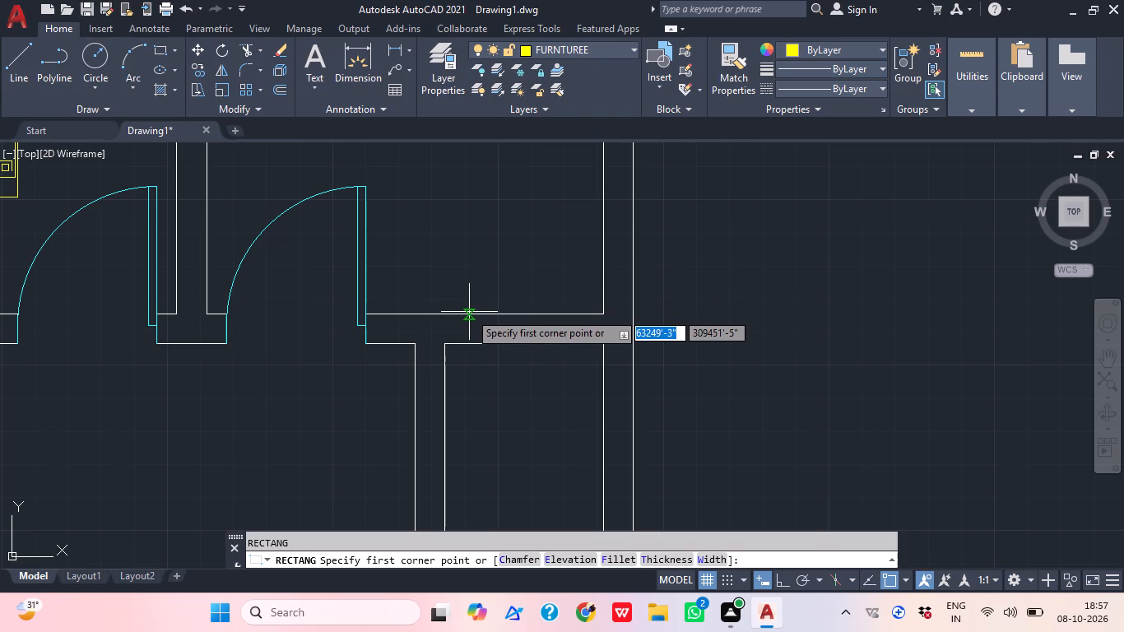
scroll(469, 306, "up", 2)
scroll(469, 306, "down", 1)
scroll(469, 306, "up", 1)
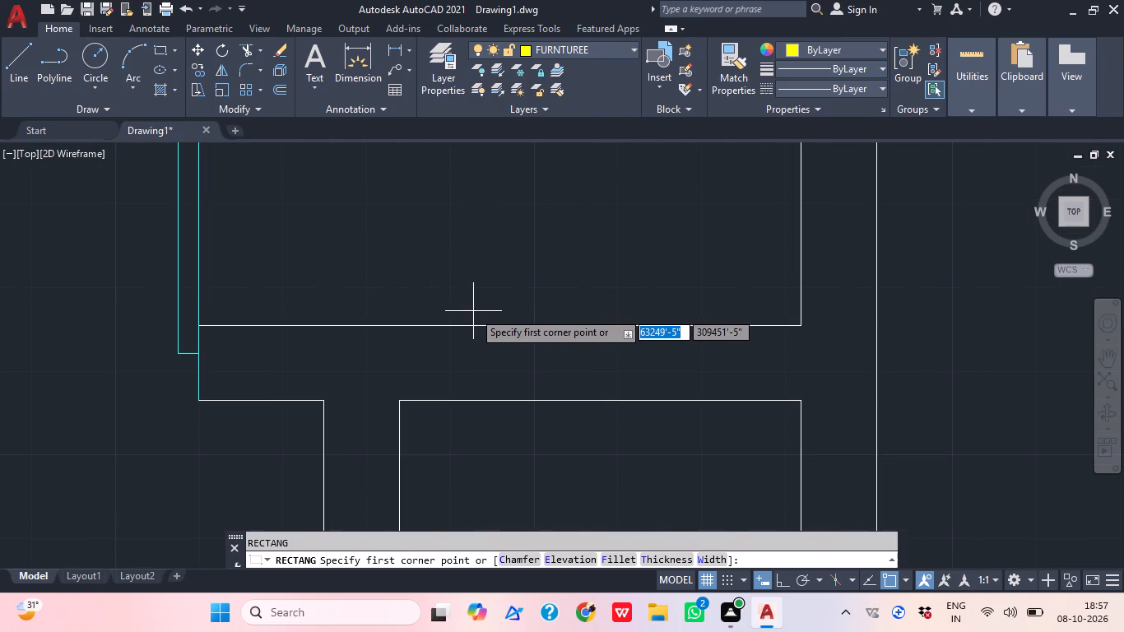
left_click(473, 311)
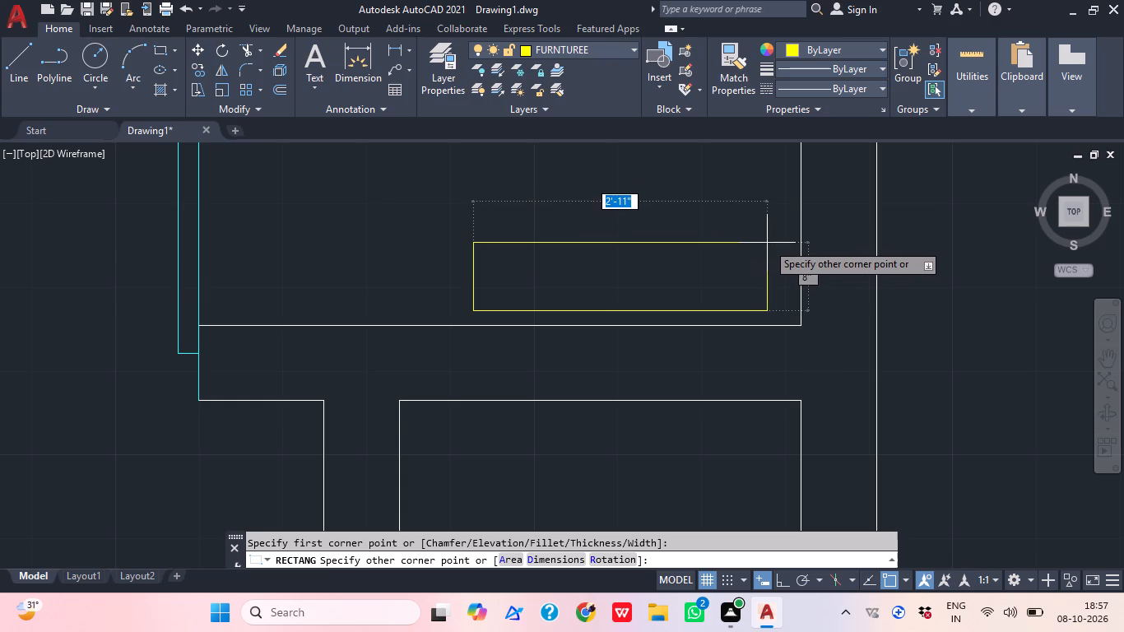
left_click(769, 244)
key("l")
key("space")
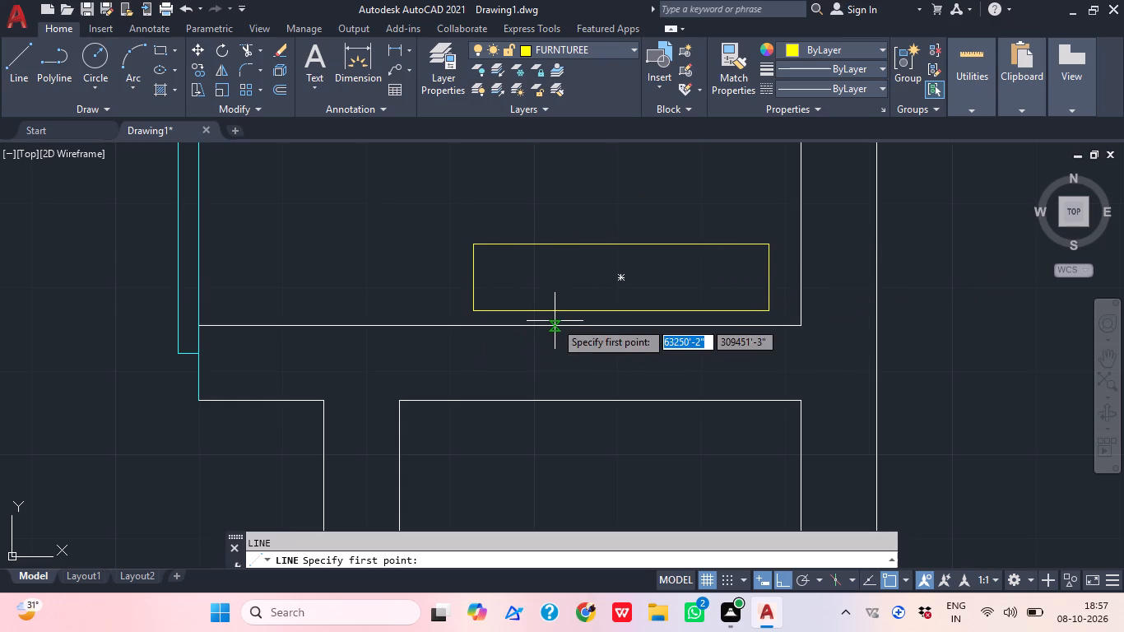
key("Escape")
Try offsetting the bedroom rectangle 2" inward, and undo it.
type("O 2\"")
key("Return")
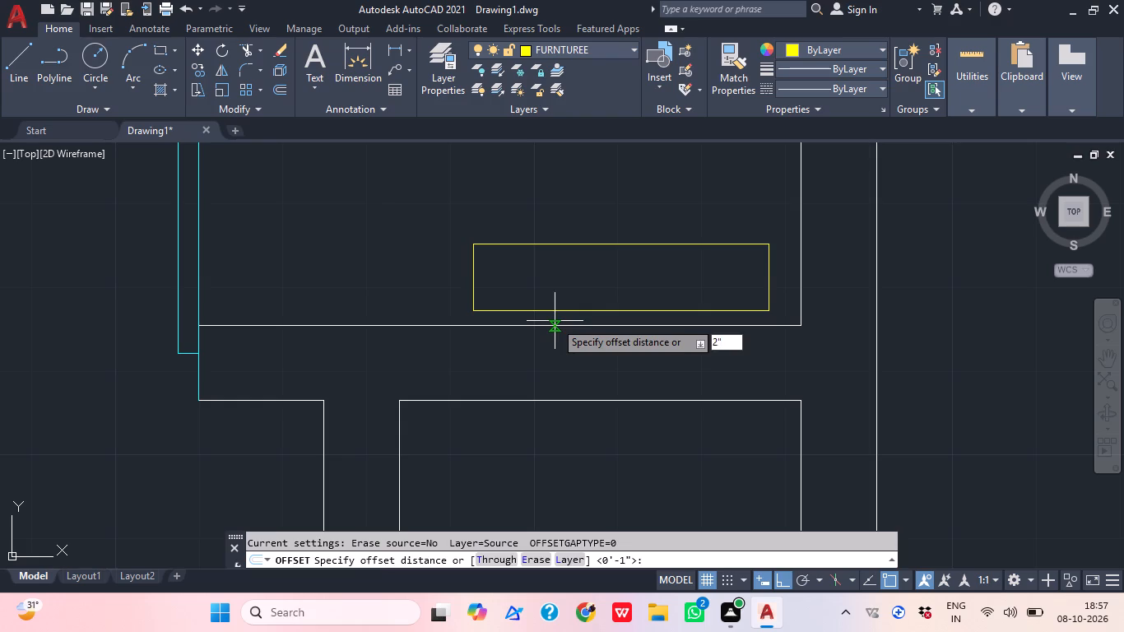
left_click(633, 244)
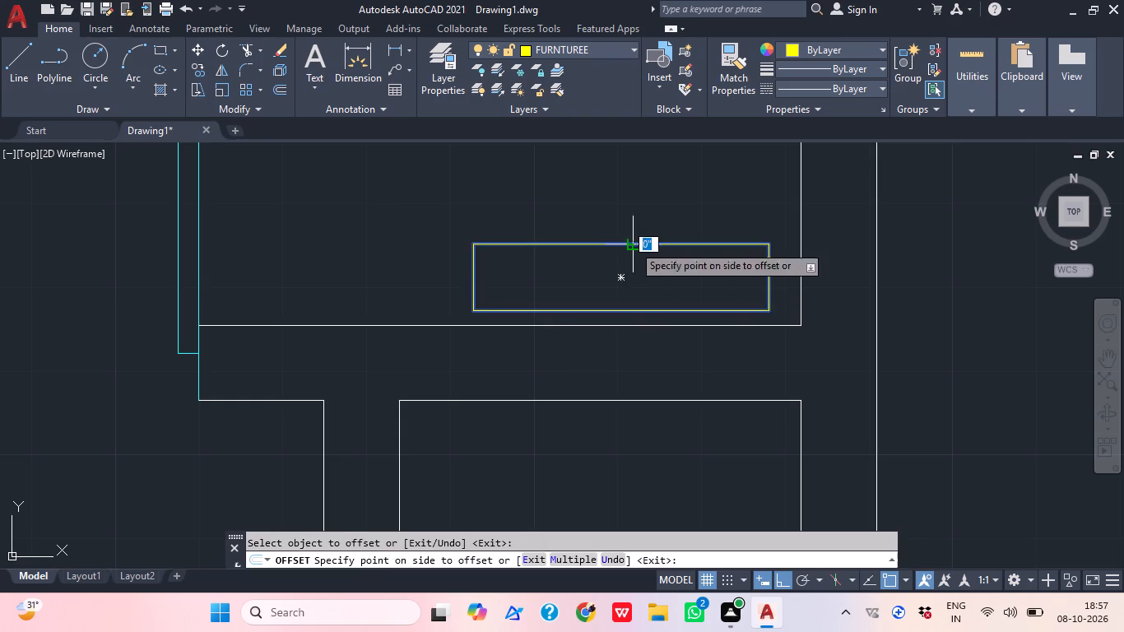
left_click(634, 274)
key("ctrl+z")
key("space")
Offset the rectangle by the bedroom's south wall 1" inward.
key("space")
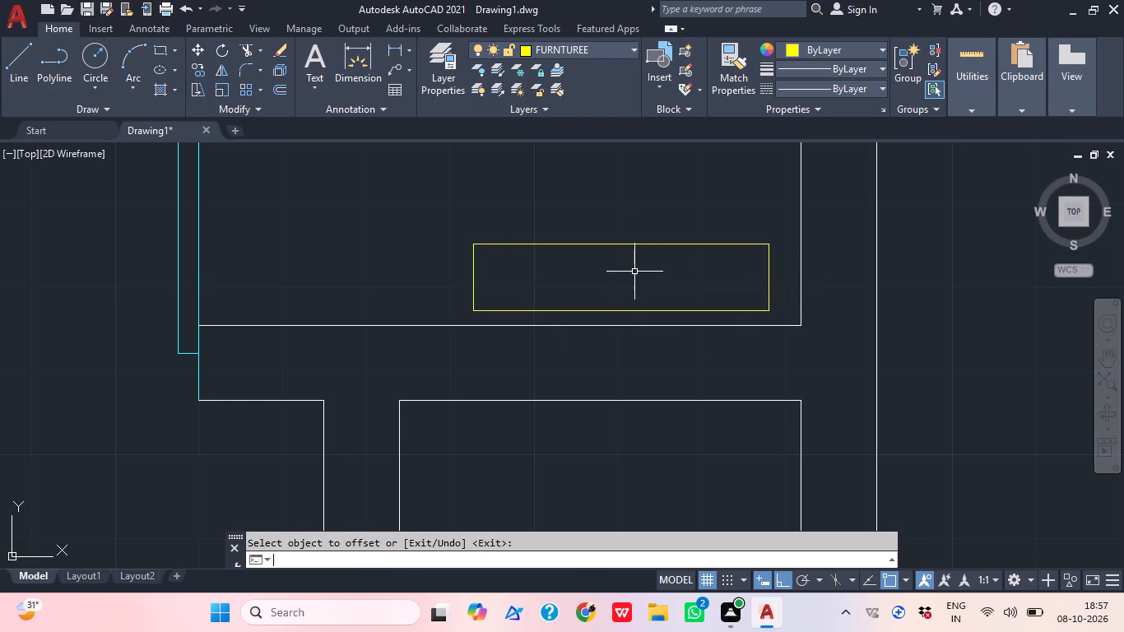
type("1\"")
key("Return")
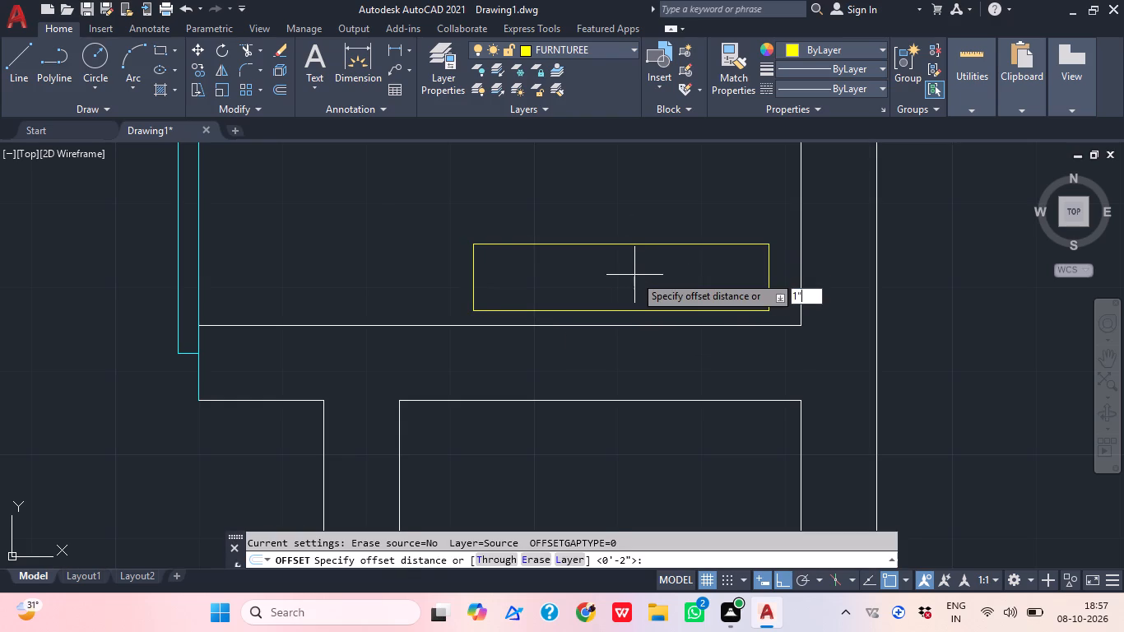
left_click(703, 248)
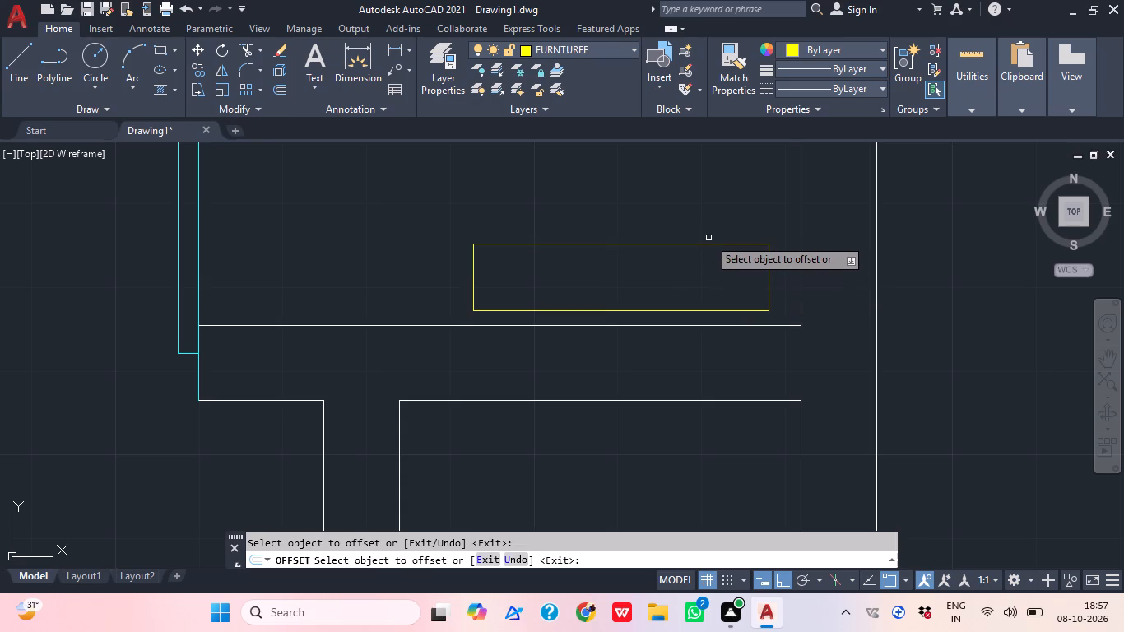
left_click(706, 246)
left_click(701, 288)
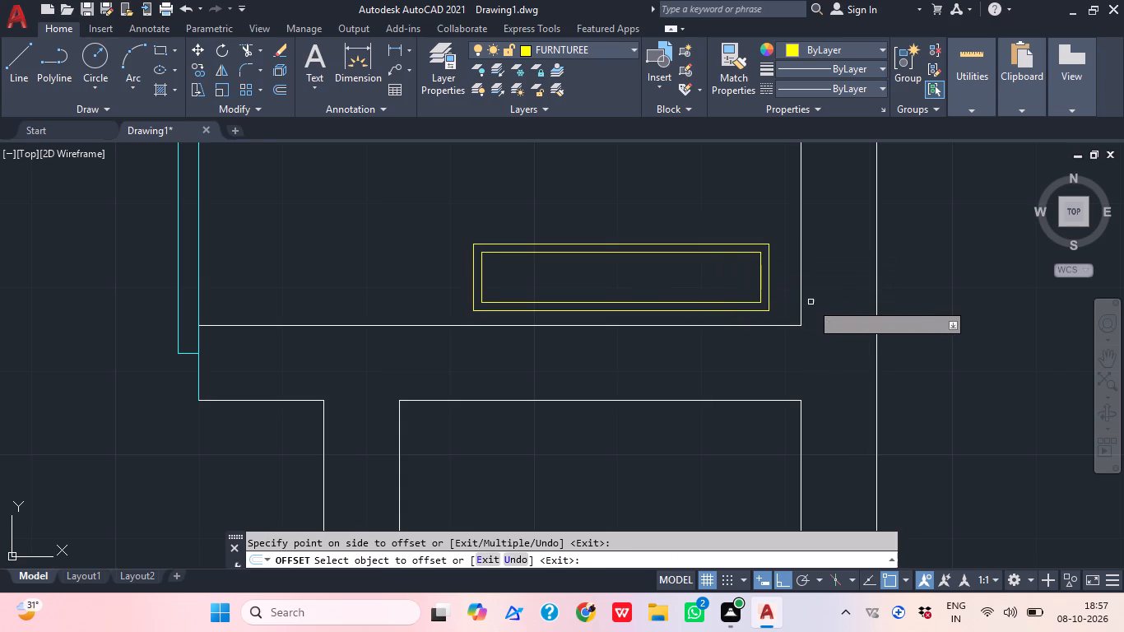
type("L")
key("space")
key("Escape")
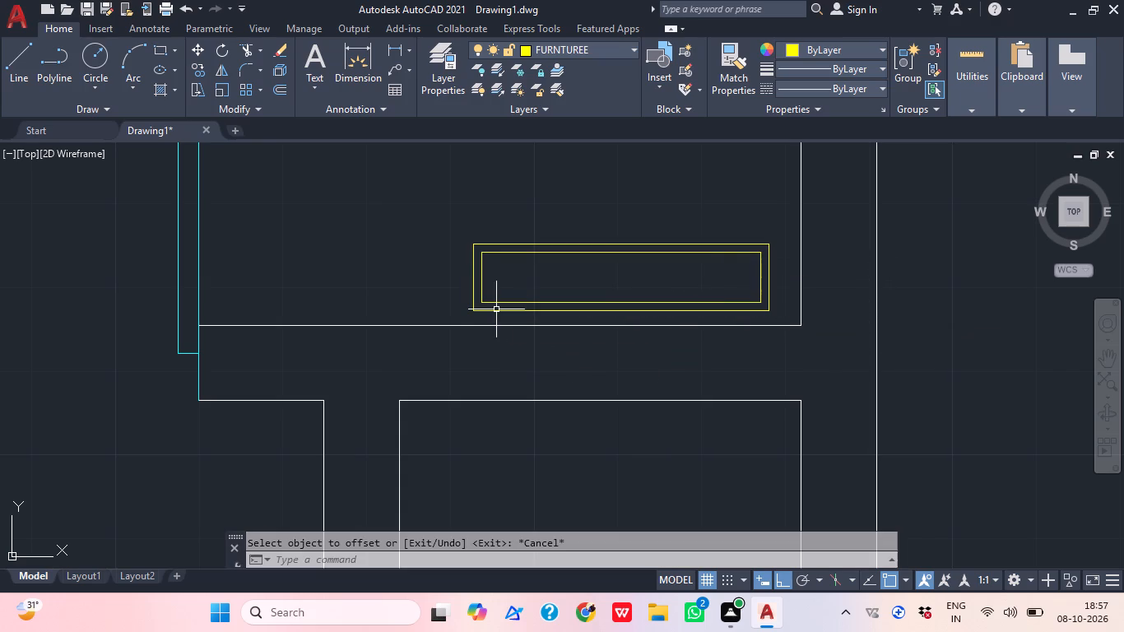
Draw a diagonal line across the inner rectangle from its southwest corner to its northeast corner.
type("L")
key("space")
left_click(483, 301)
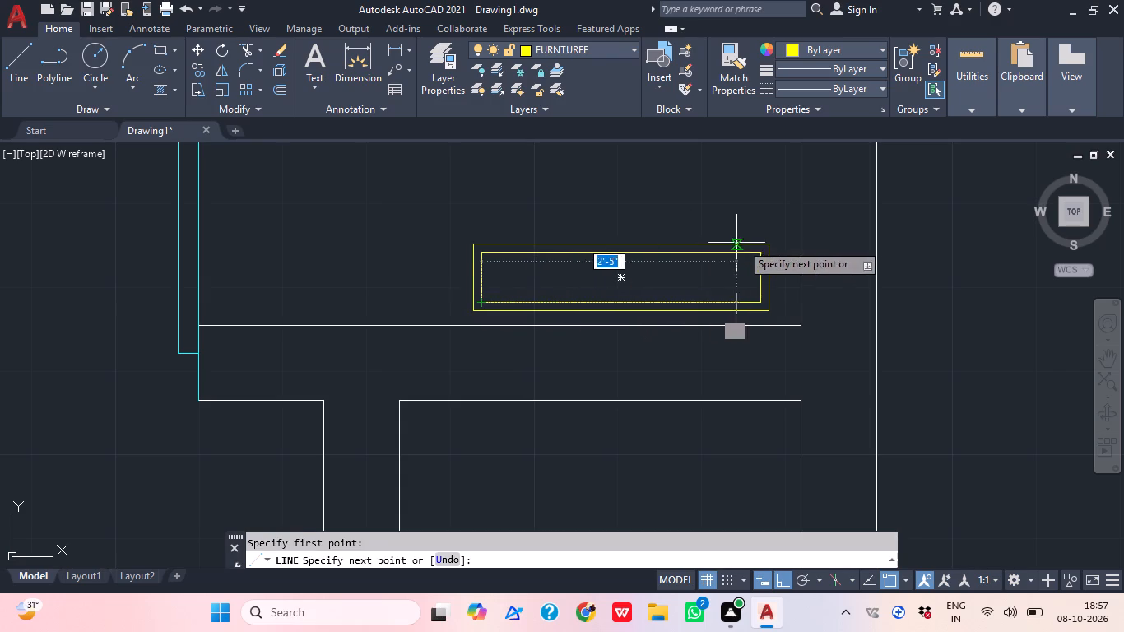
left_click(765, 258)
key("Escape")
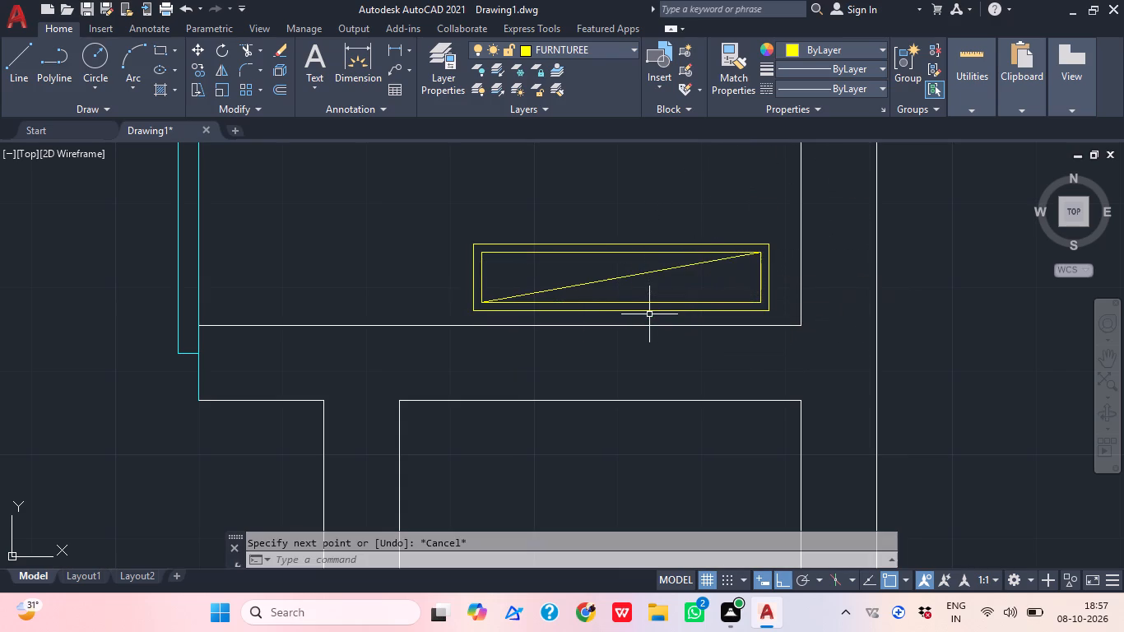
Draw the second diagonal across the inner rectangle by the bedroom's south wall, from its southeast to its northwest corner.
type("L")
key("space")
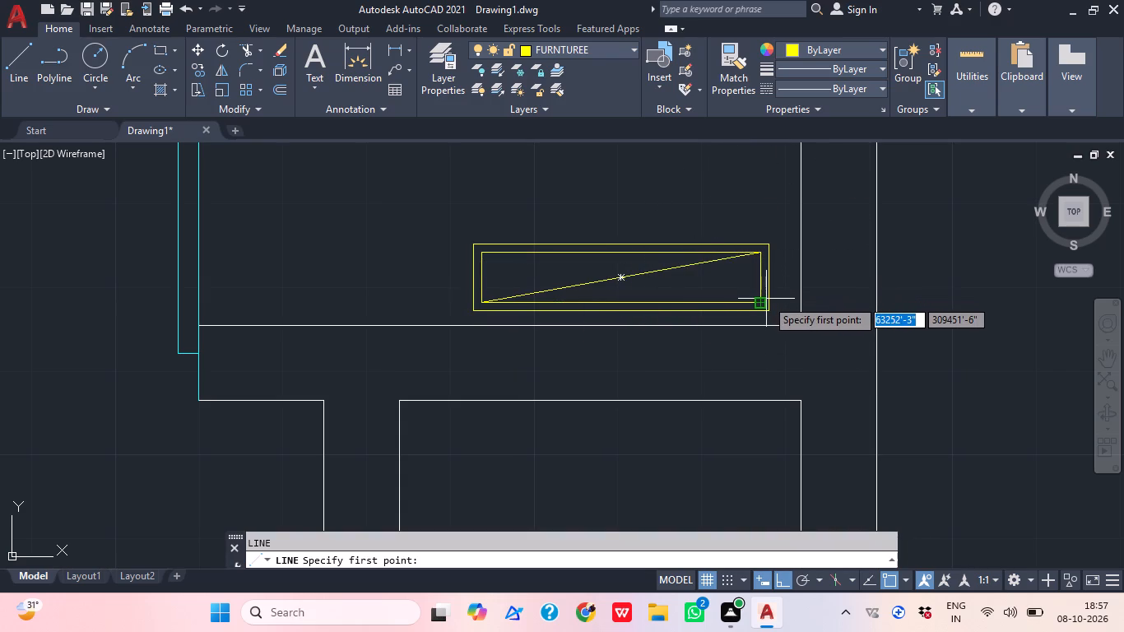
left_click(758, 300)
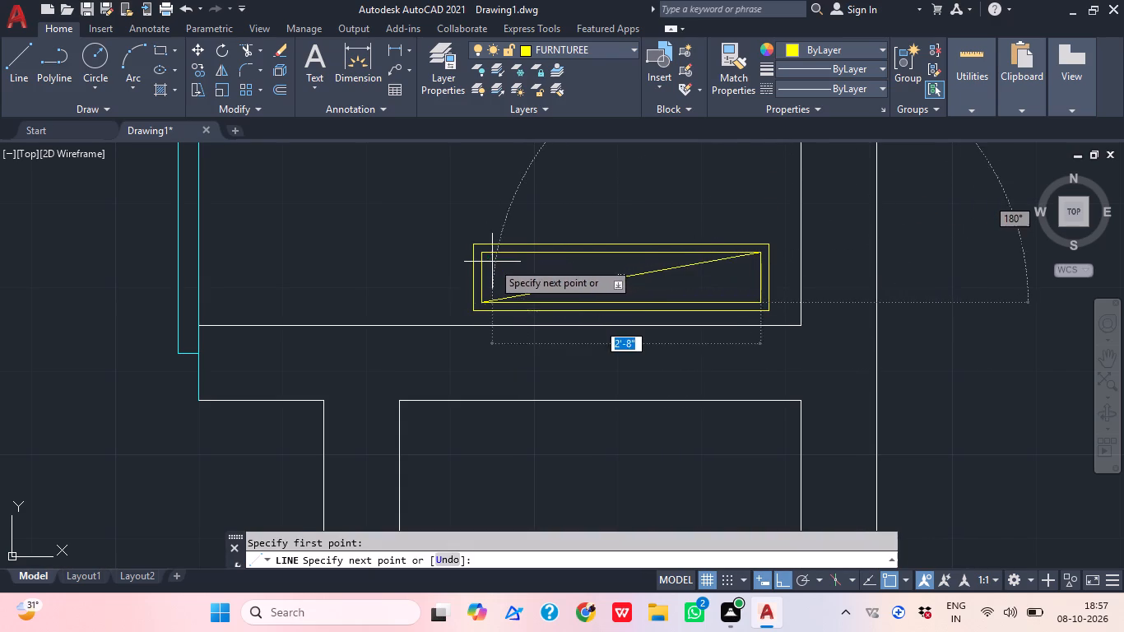
left_click(484, 255)
key("Escape")
Make TEXT the current layer.
scroll(648, 245, "down", 1)
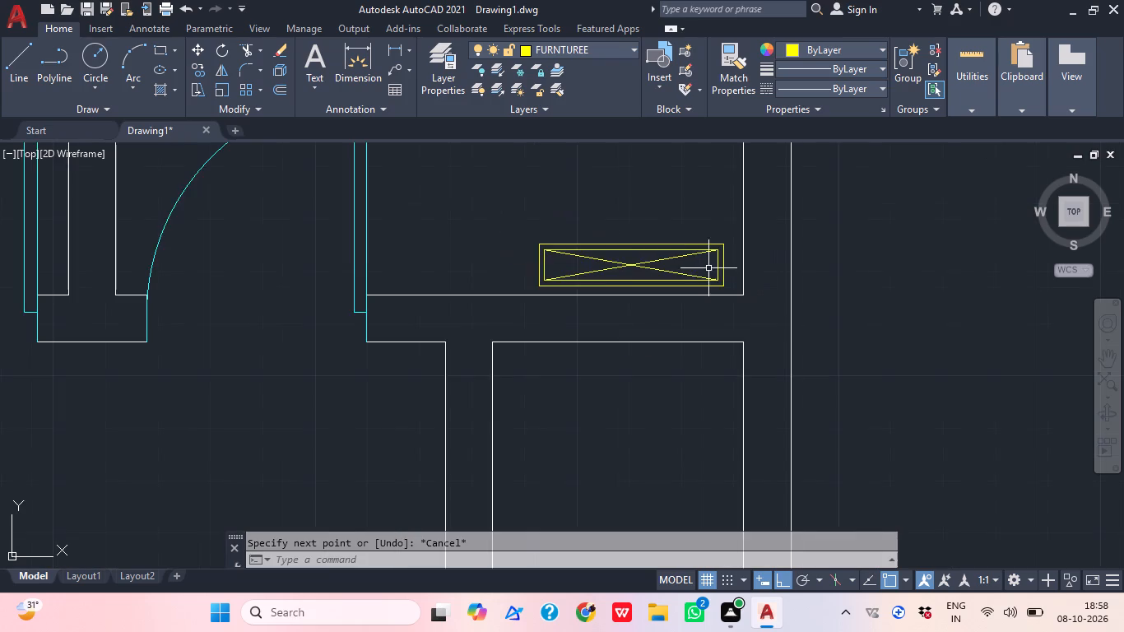
scroll(709, 271, "down", 1)
middle_click(709, 271)
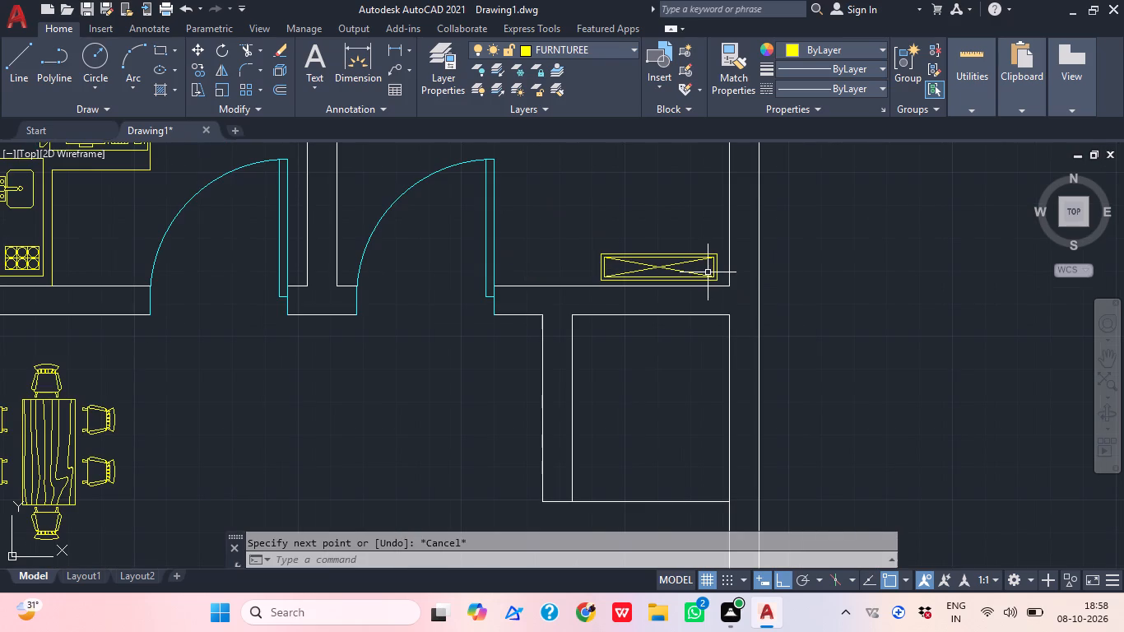
scroll(826, 219, "down", 1)
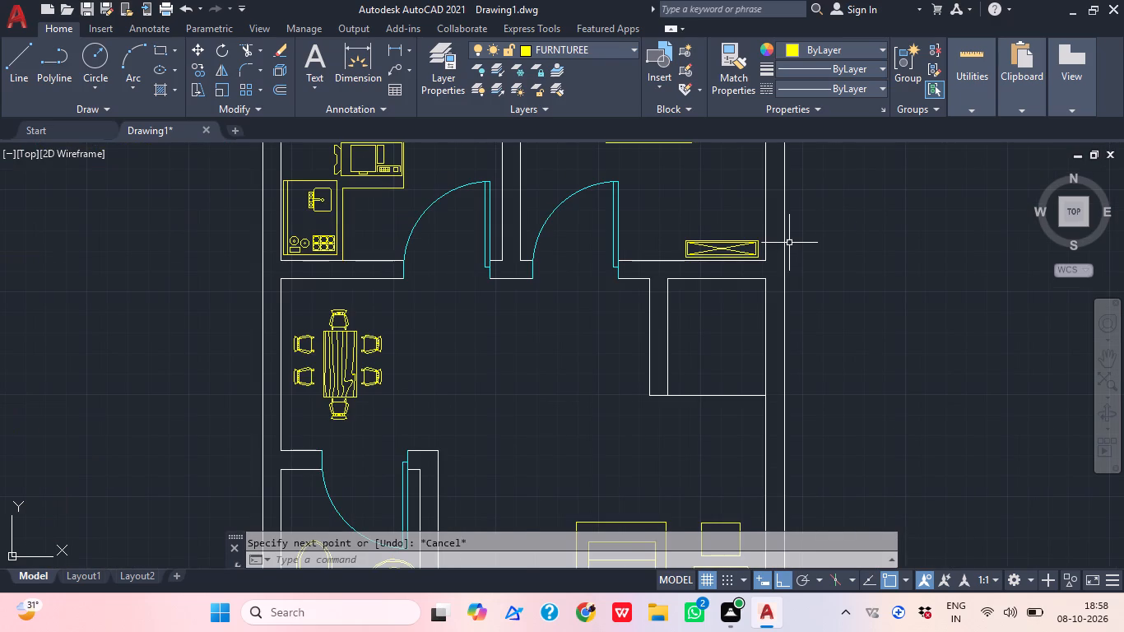
scroll(724, 266, "down", 1)
middle_click(731, 275)
type("TEXT")
key("space")
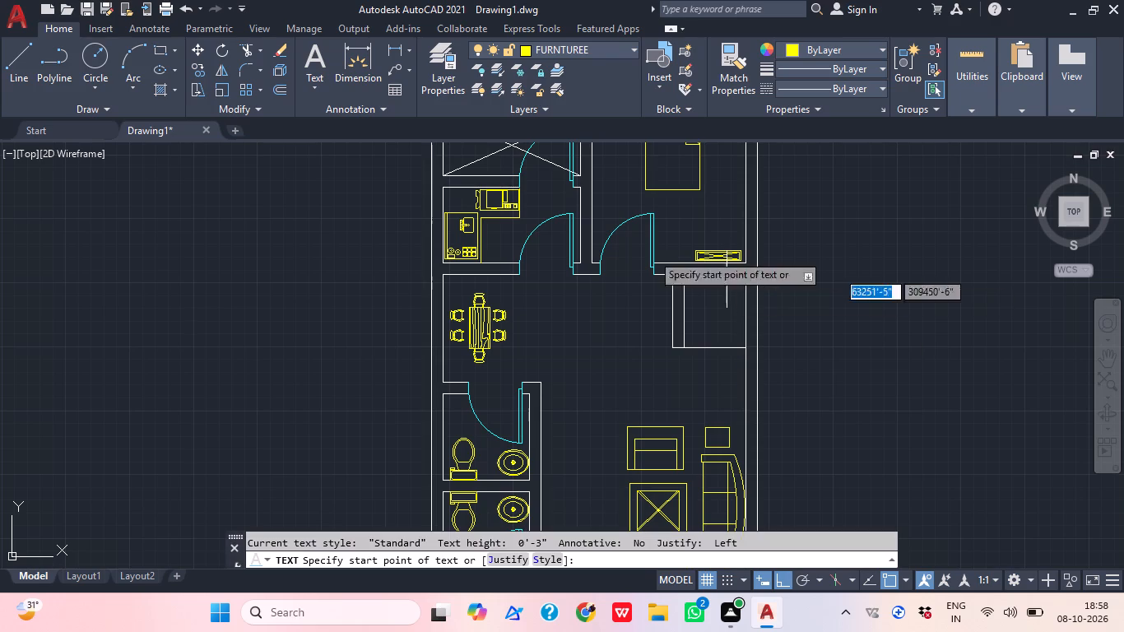
left_click(604, 46)
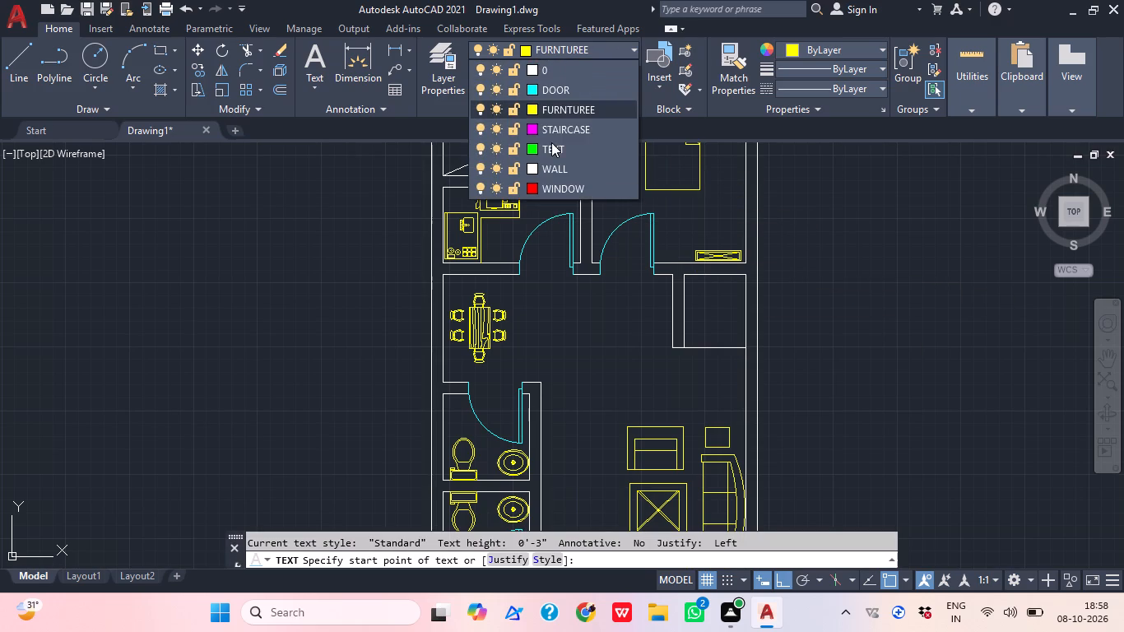
left_click(560, 157)
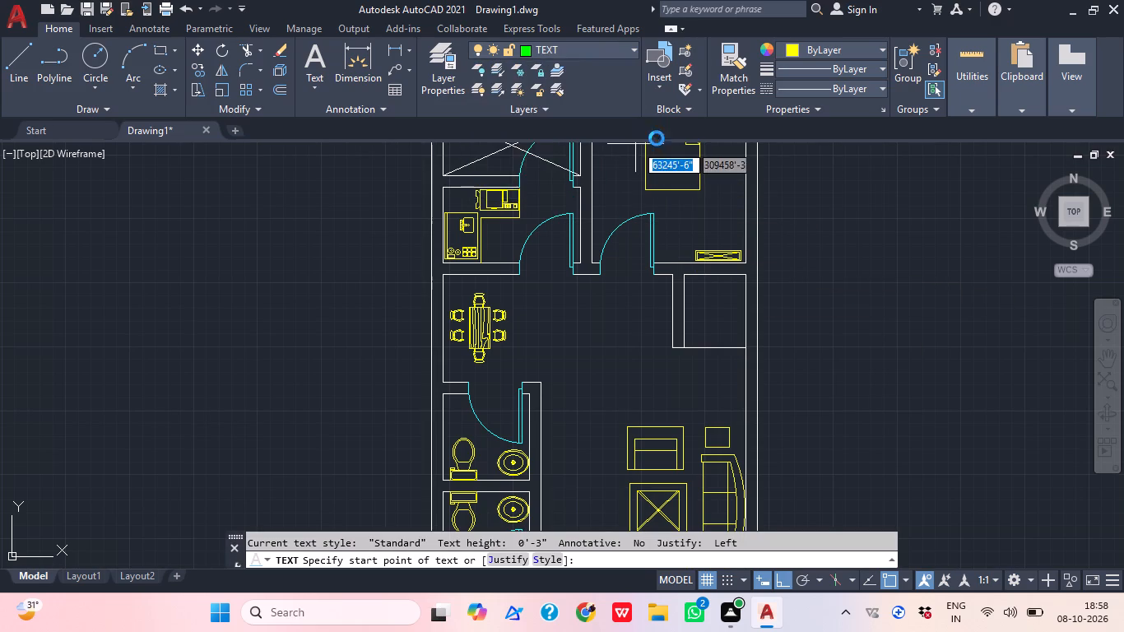
scroll(652, 152, "down", 1)
middle_click_drag(651, 170, 657, 209)
key("Escape")
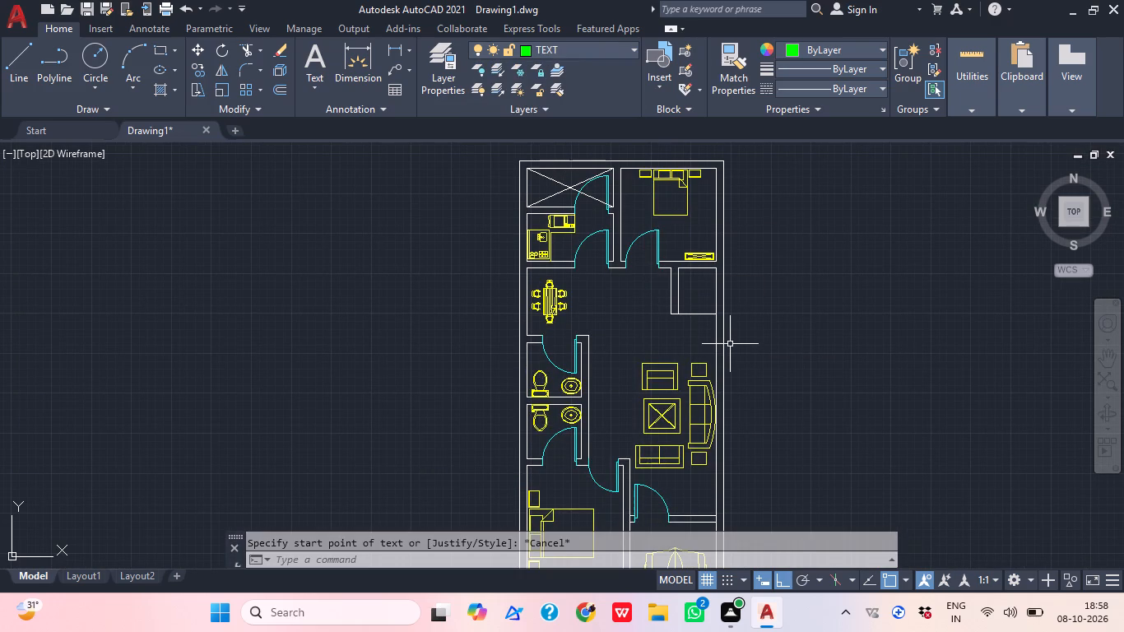
Place the single-line text "BED ROOM" about 8" high and horizontal, just south of the bed in the northeast bedroom.
type("TEXT")
key("space")
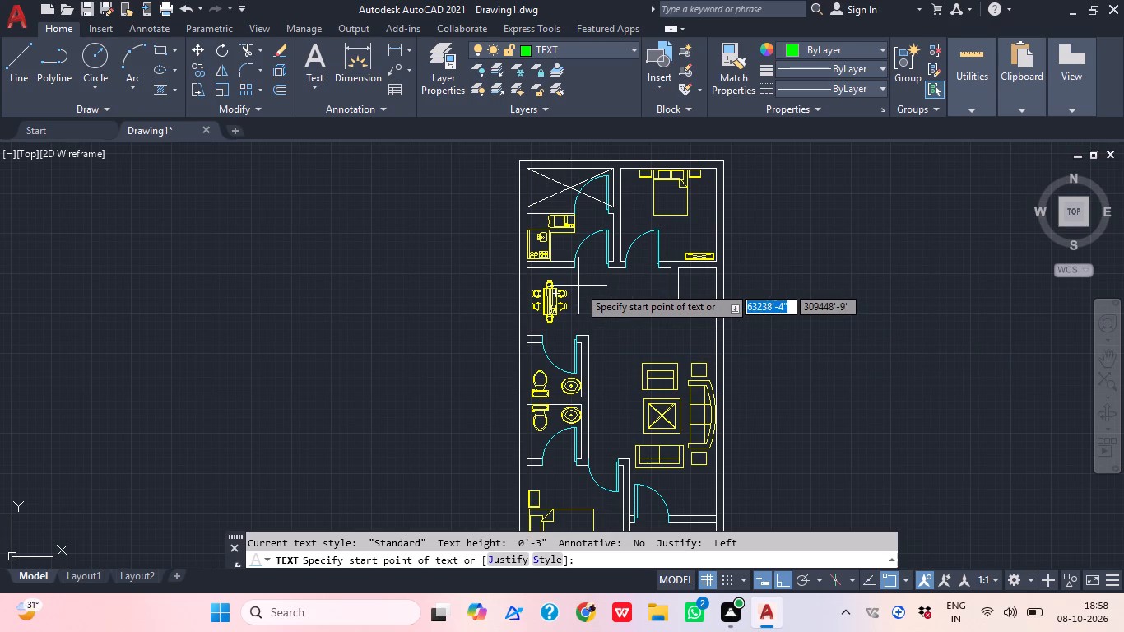
scroll(721, 263, "up", 1)
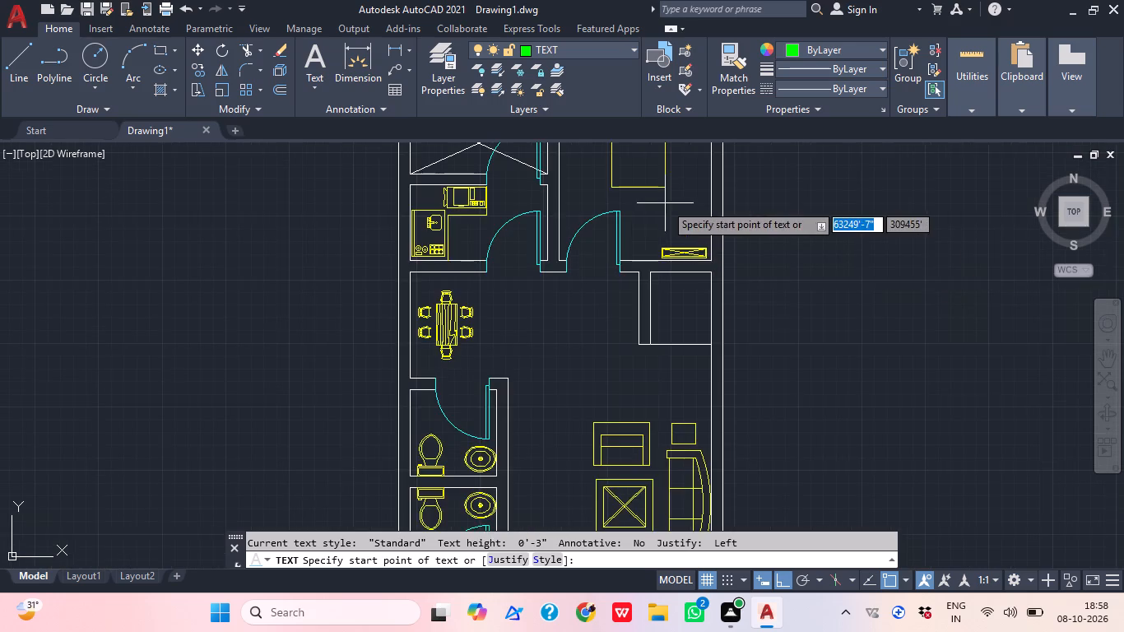
scroll(663, 203, "up", 2)
left_click(594, 190)
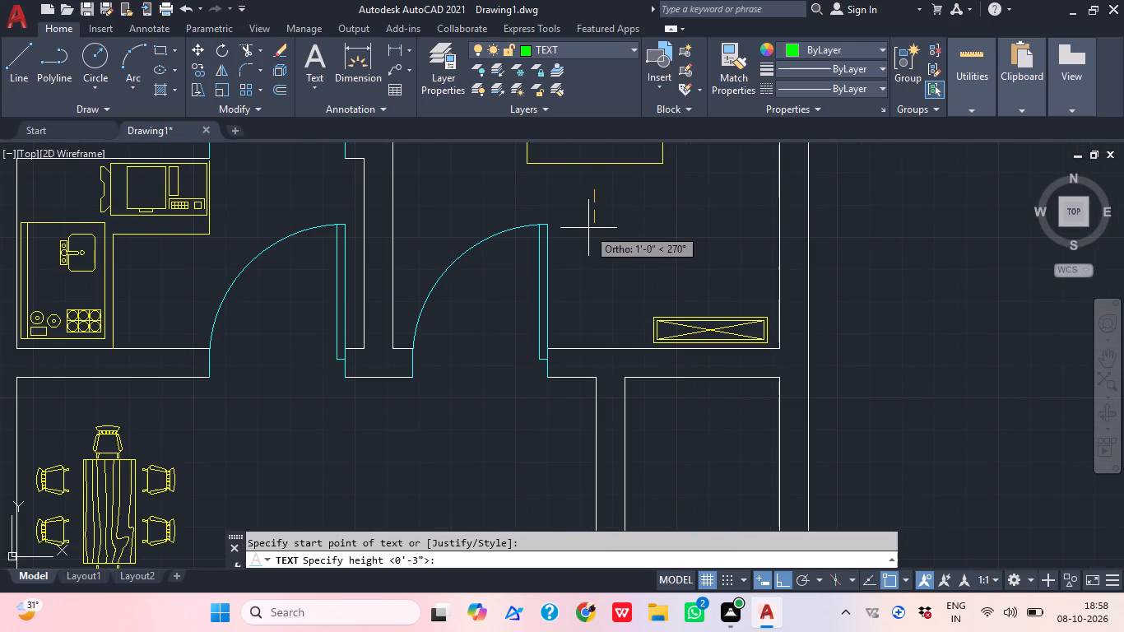
left_click(588, 217)
left_click(620, 189)
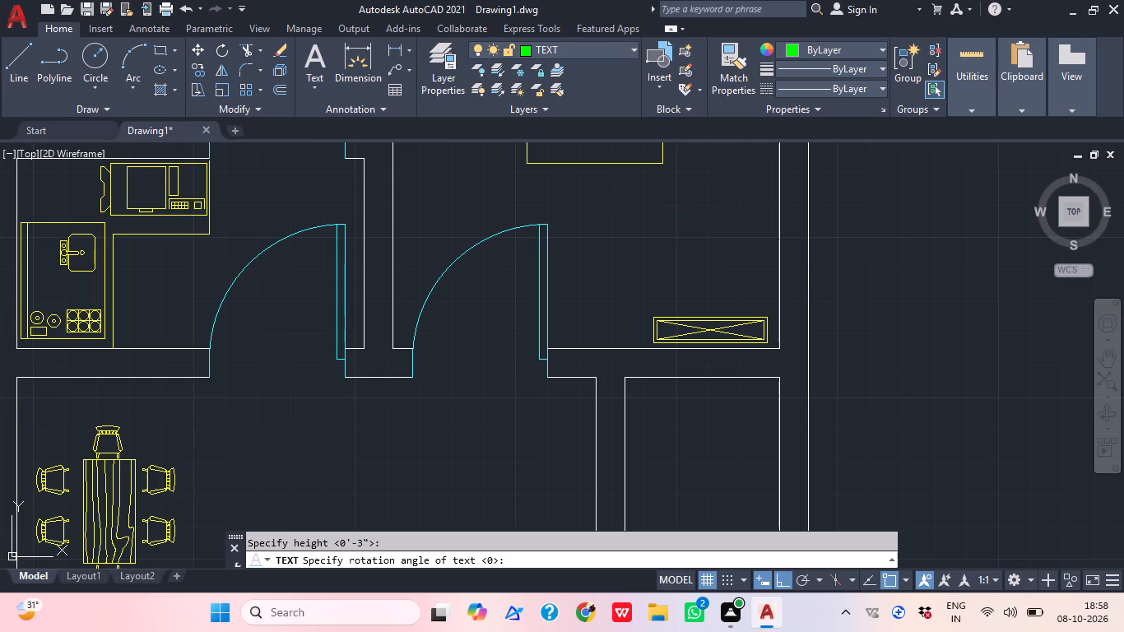
type("BED ROOM")
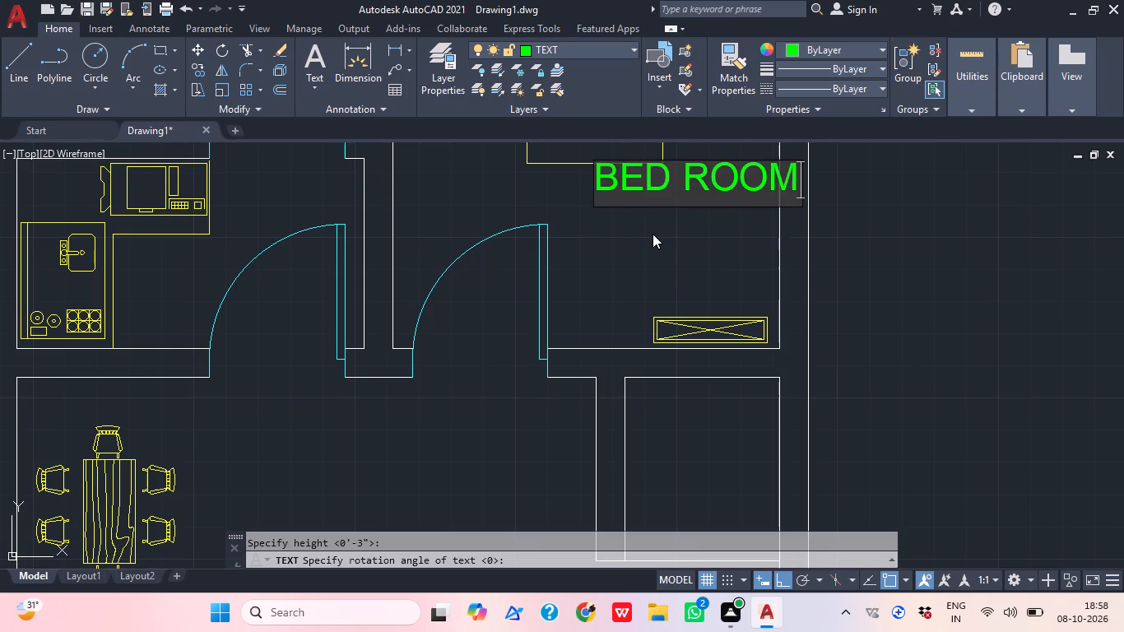
left_click(665, 241)
key("Escape")
Move the BED ROOM label about 2' west so it sits inside the bedroom walls.
left_click(718, 198)
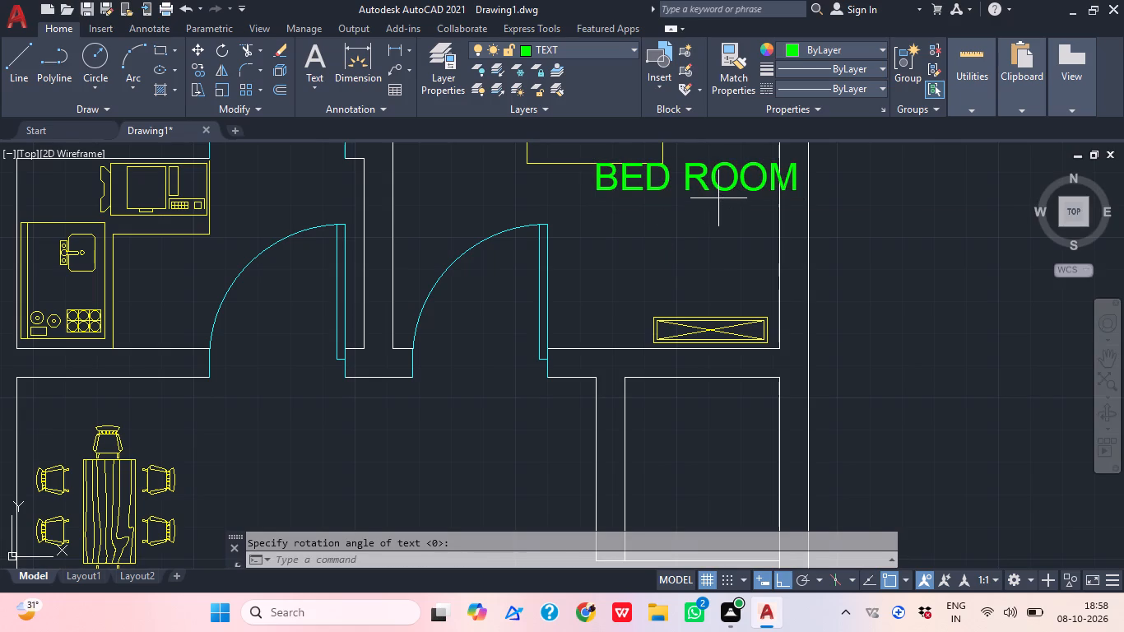
left_click(704, 188)
key("m")
key("space")
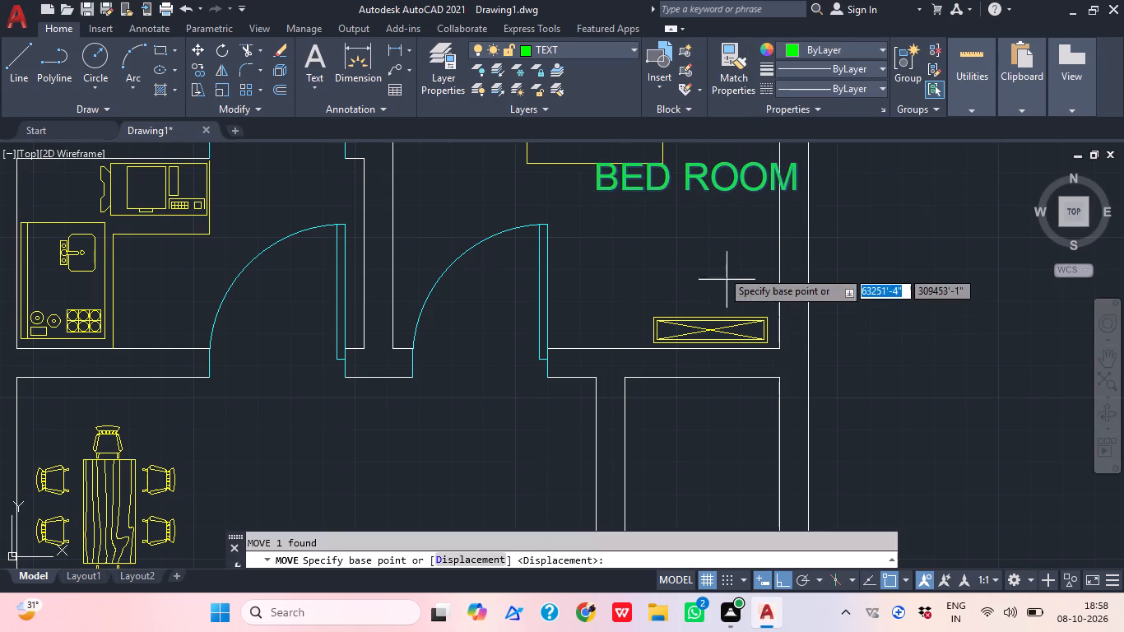
left_click(699, 208)
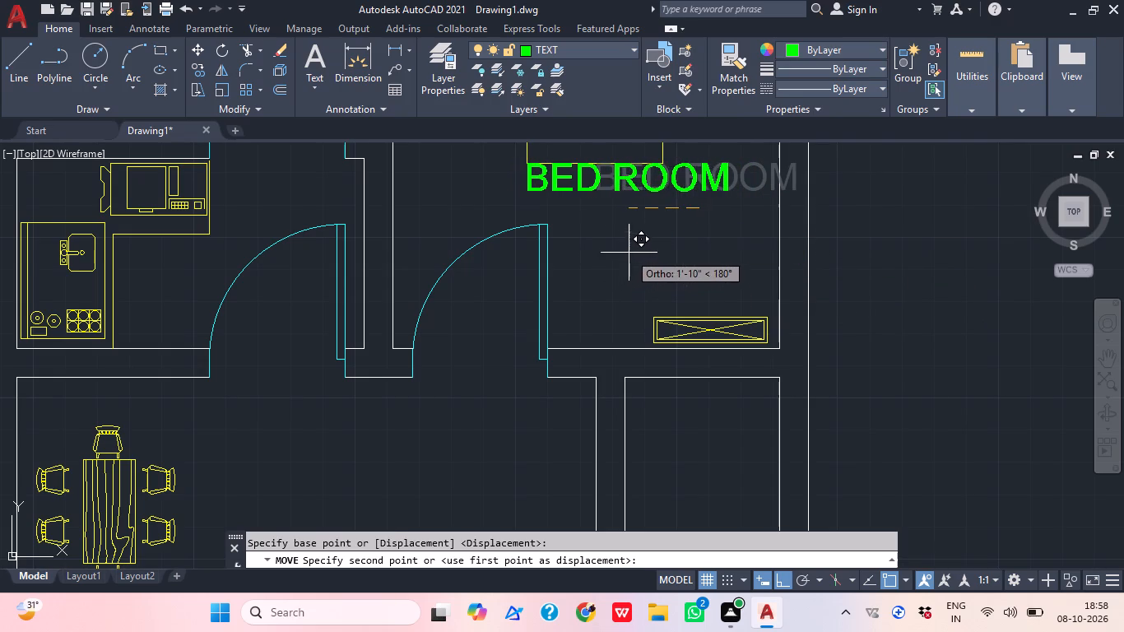
left_click(623, 261)
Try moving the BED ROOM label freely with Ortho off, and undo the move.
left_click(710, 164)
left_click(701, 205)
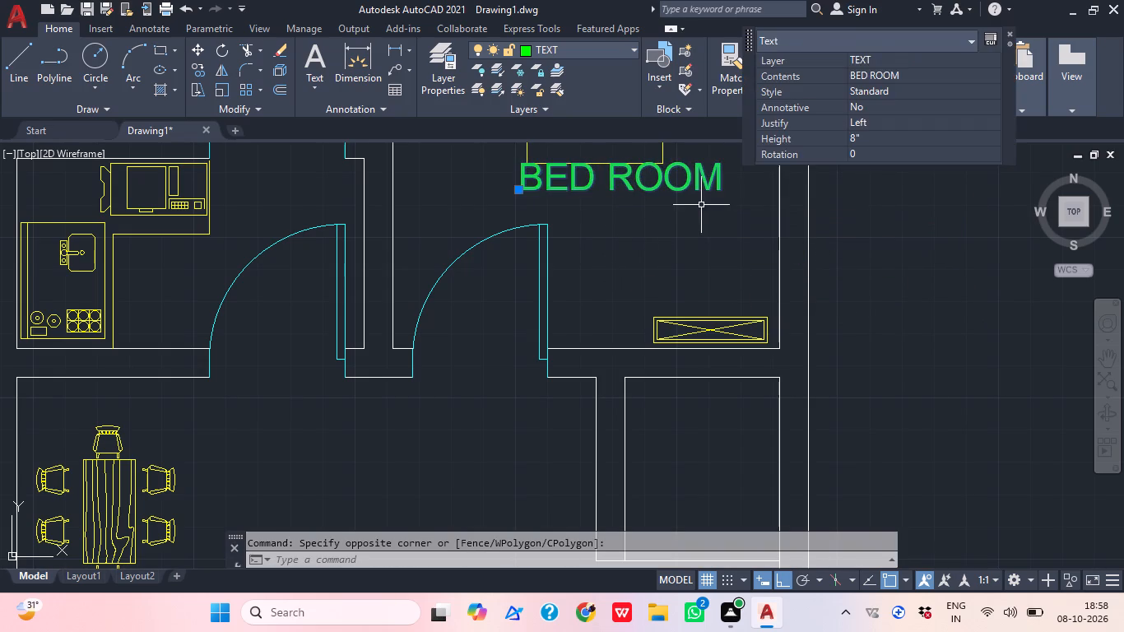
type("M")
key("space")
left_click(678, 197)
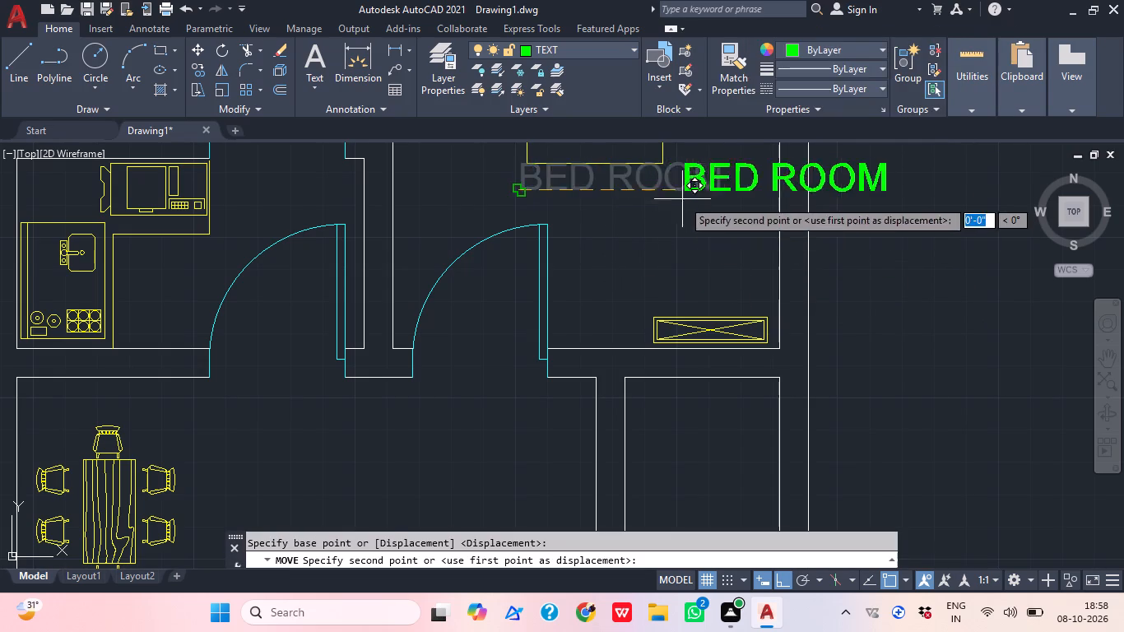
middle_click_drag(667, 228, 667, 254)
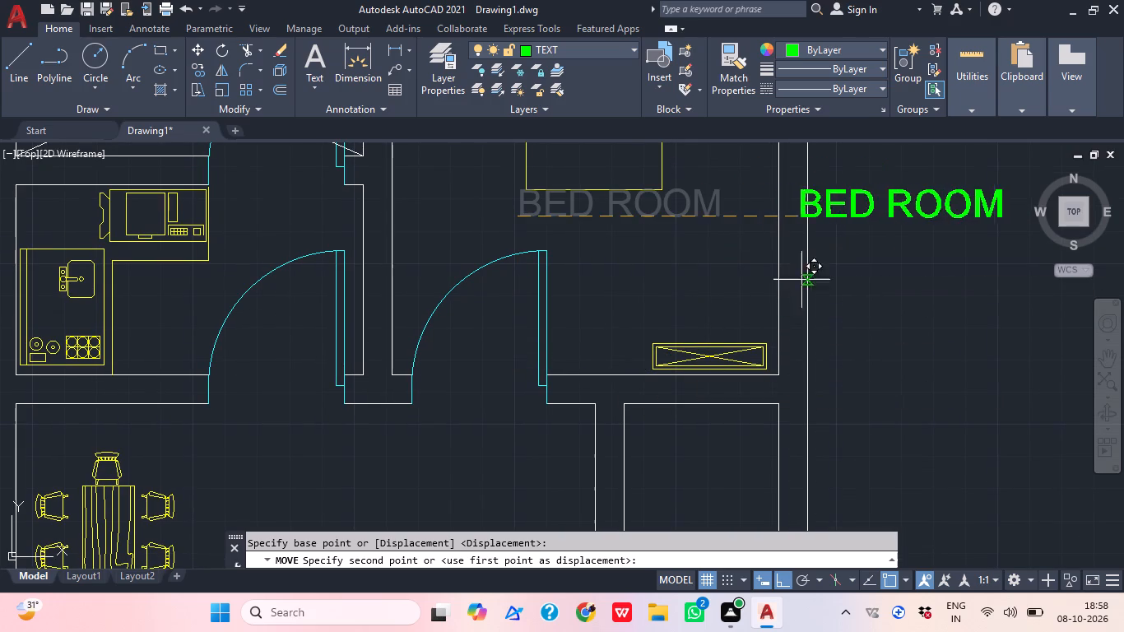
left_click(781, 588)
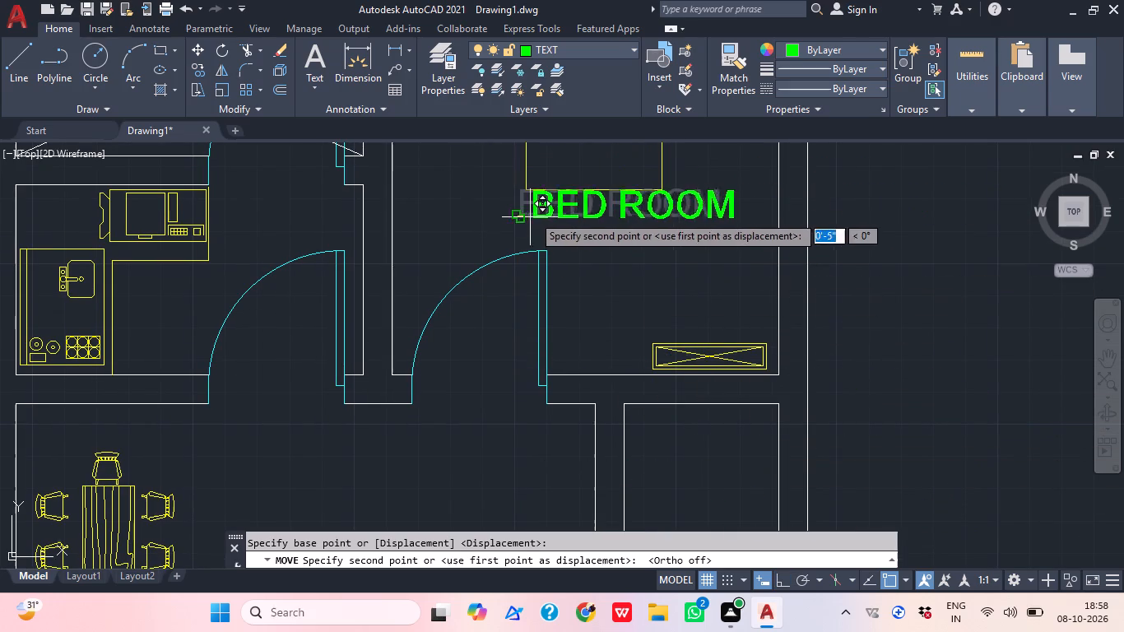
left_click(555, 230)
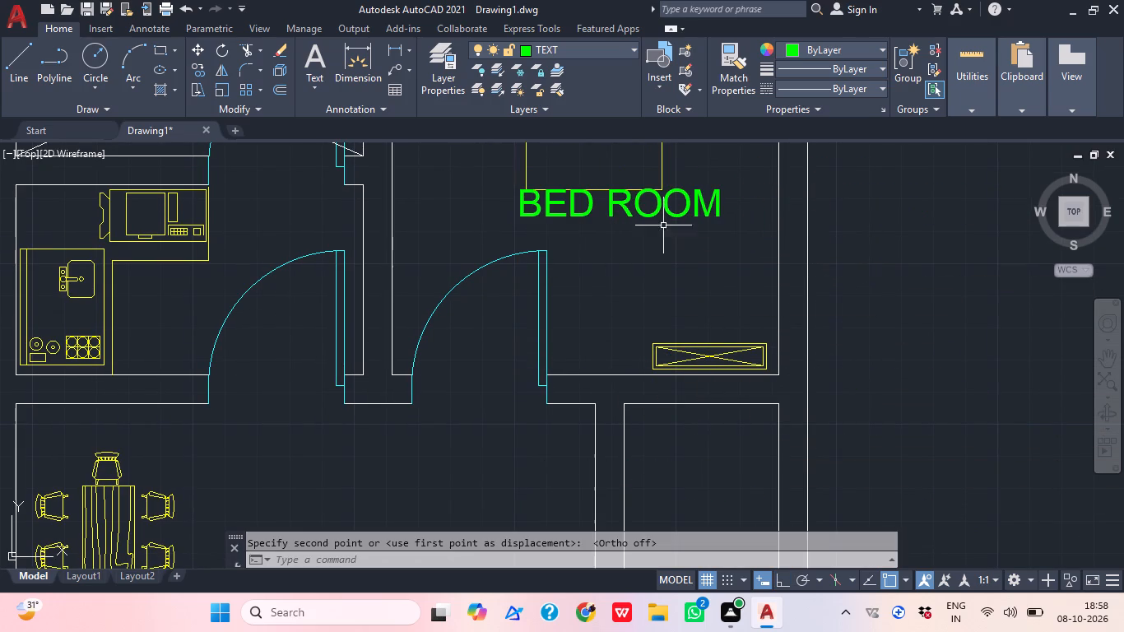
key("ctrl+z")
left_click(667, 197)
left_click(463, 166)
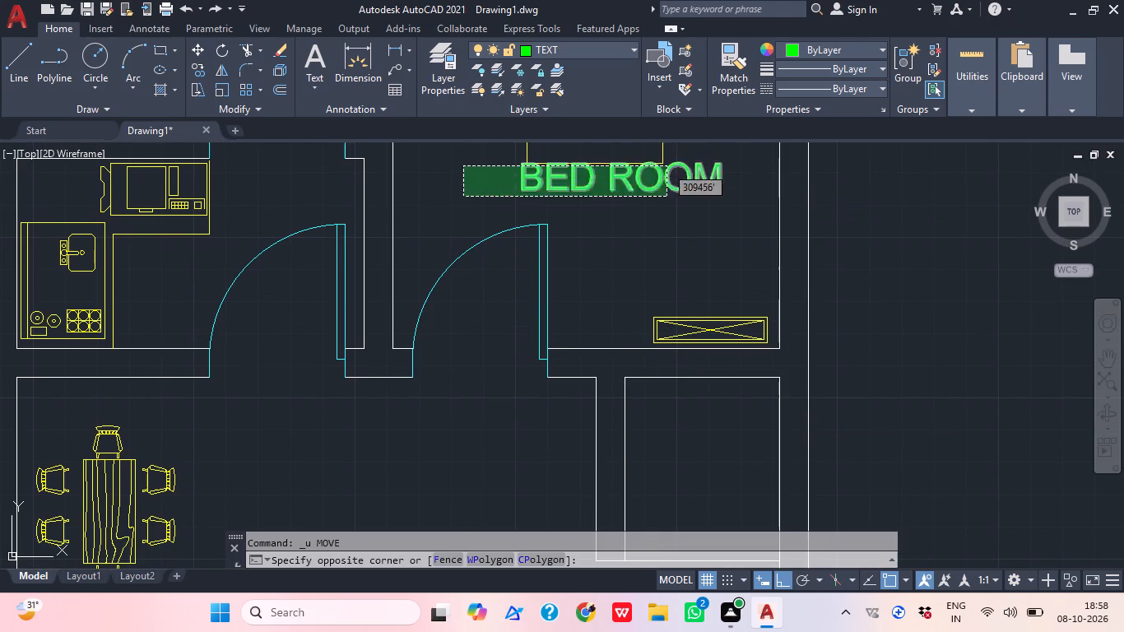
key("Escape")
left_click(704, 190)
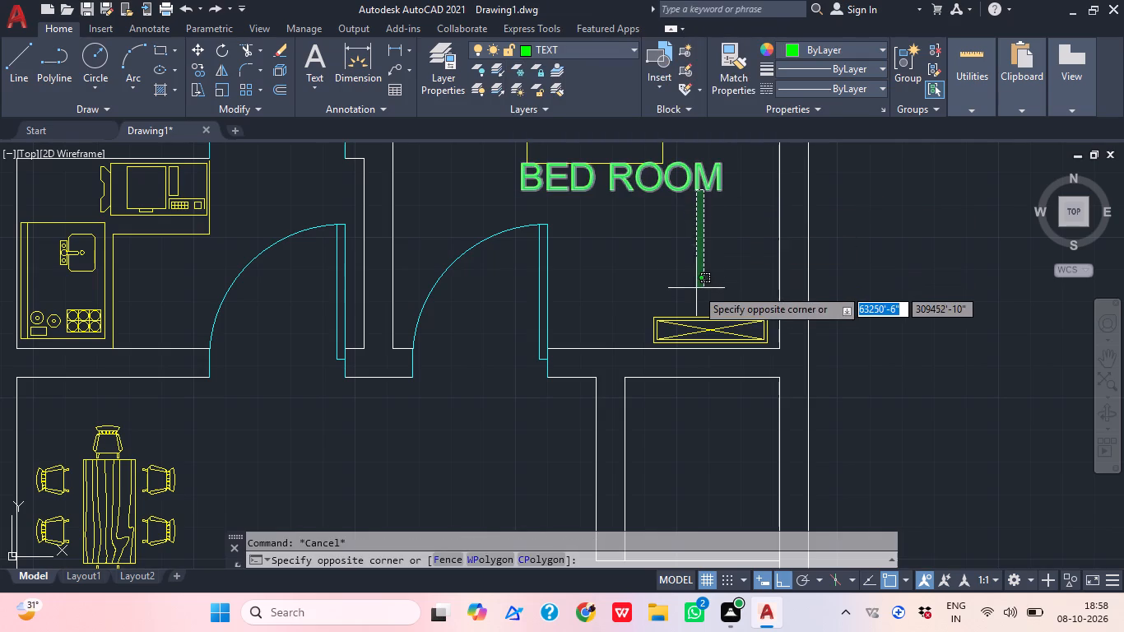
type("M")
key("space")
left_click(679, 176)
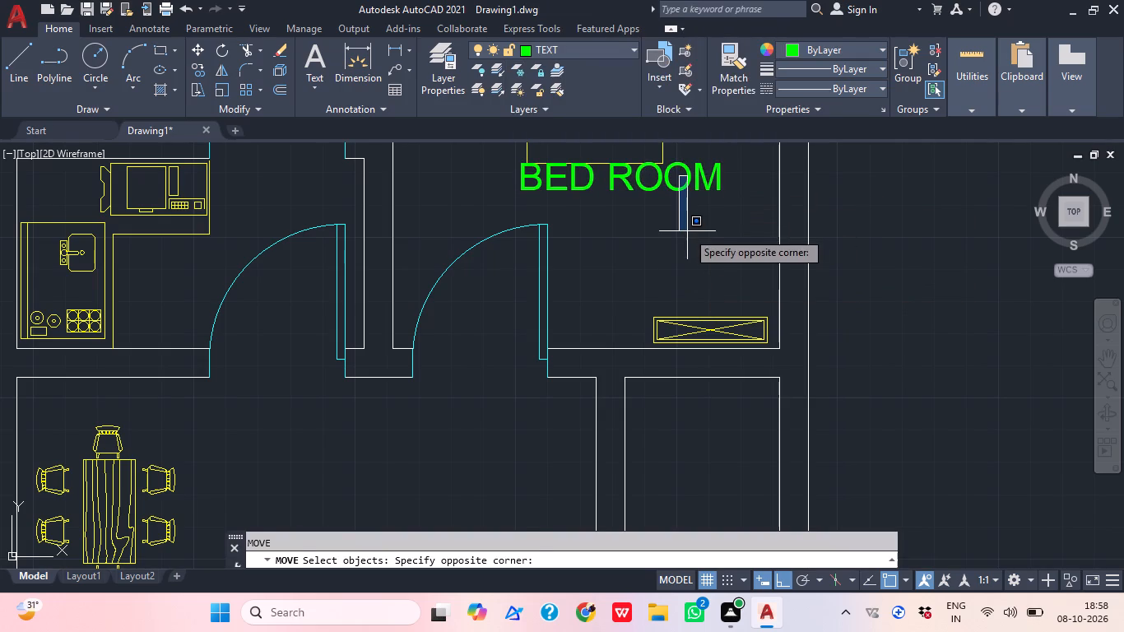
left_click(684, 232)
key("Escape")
Turn Ortho off and move the BED ROOM label slightly southeast, clear of the bed.
left_click(720, 184)
type("M")
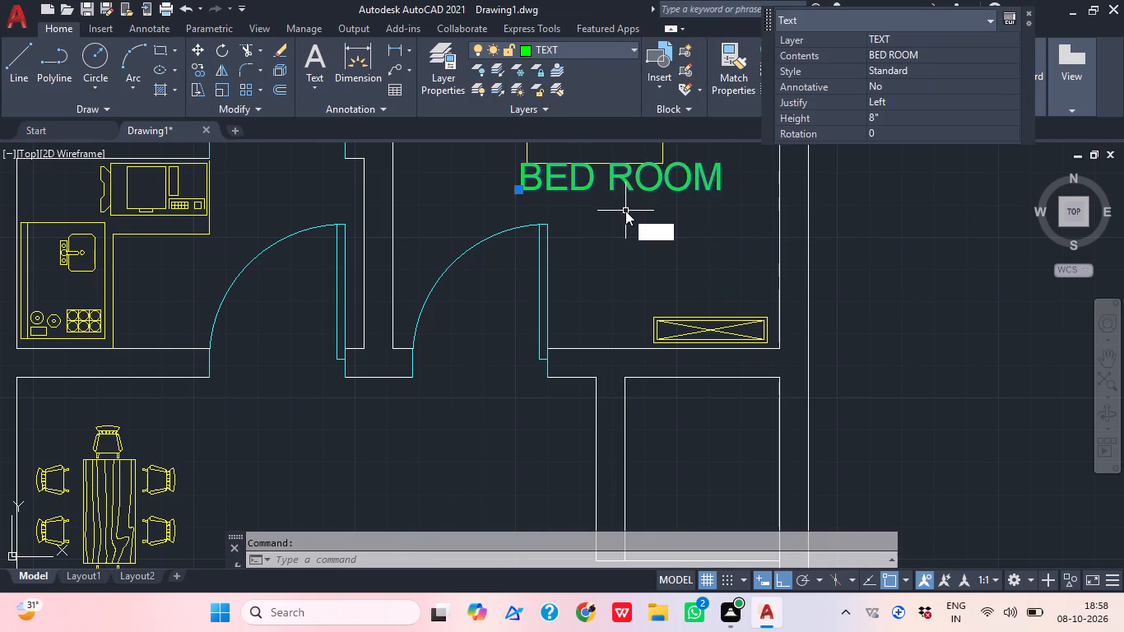
key("space")
left_click(634, 189)
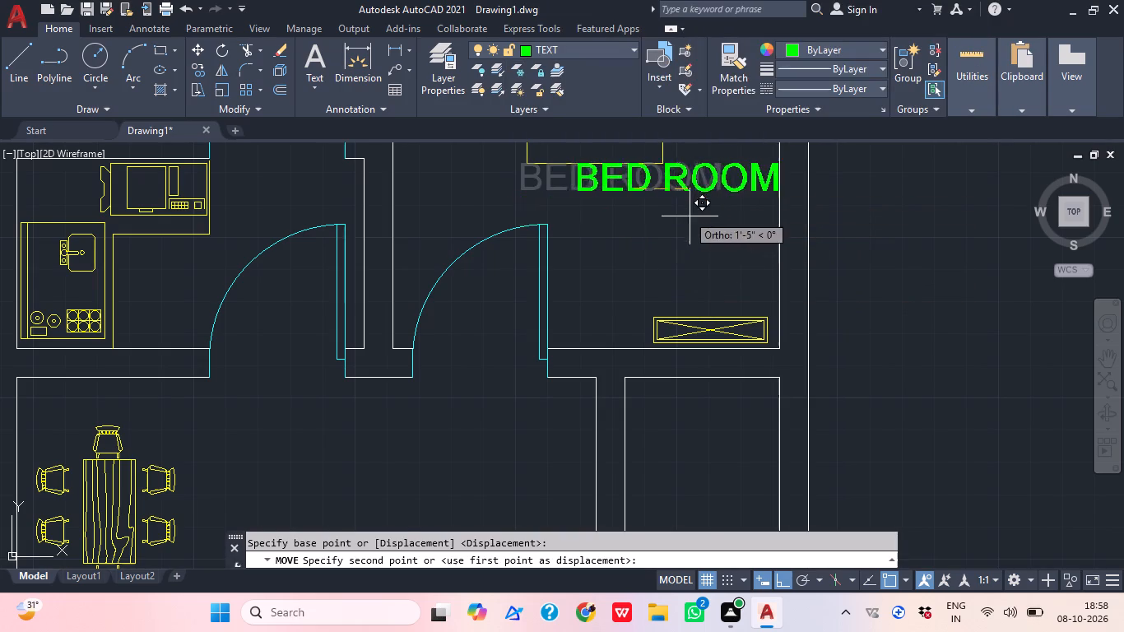
left_click(781, 578)
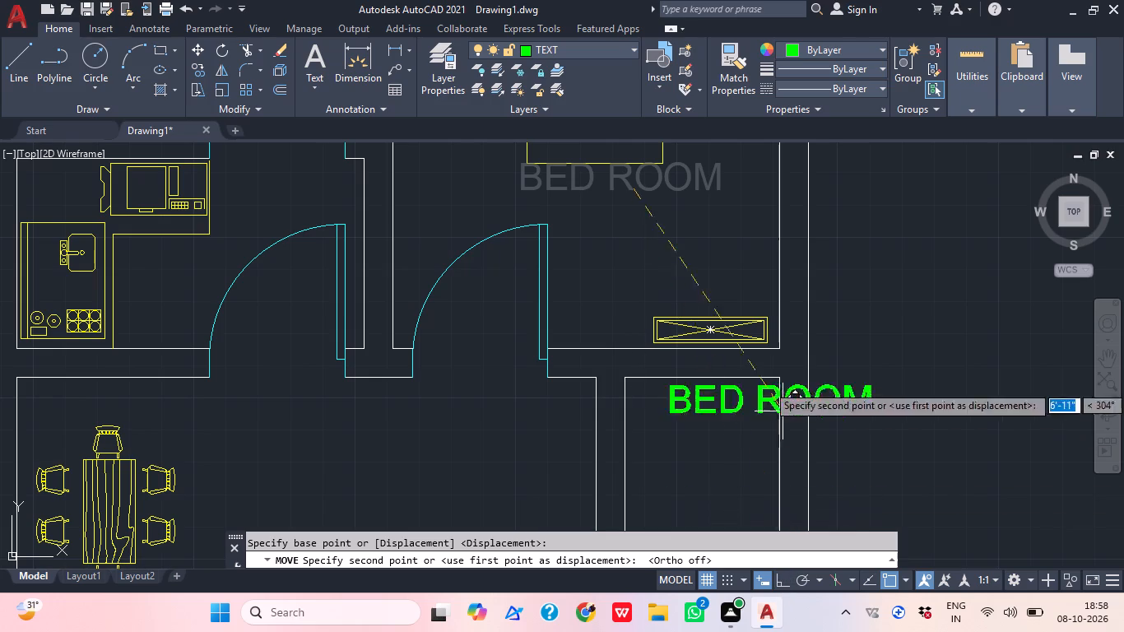
scroll(679, 232, "up", 1)
left_click(672, 196)
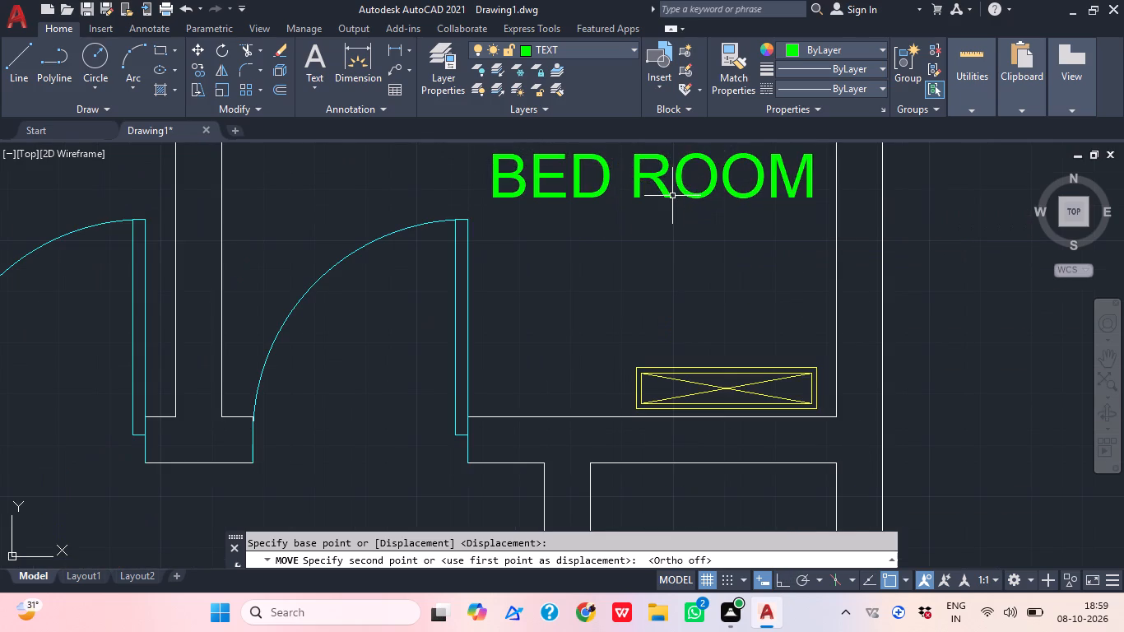
Copy the BED ROOM label to about 11" directly below the original.
scroll(675, 207, "down", 1)
left_click(688, 202)
type("CO")
key("space")
left_click(682, 201)
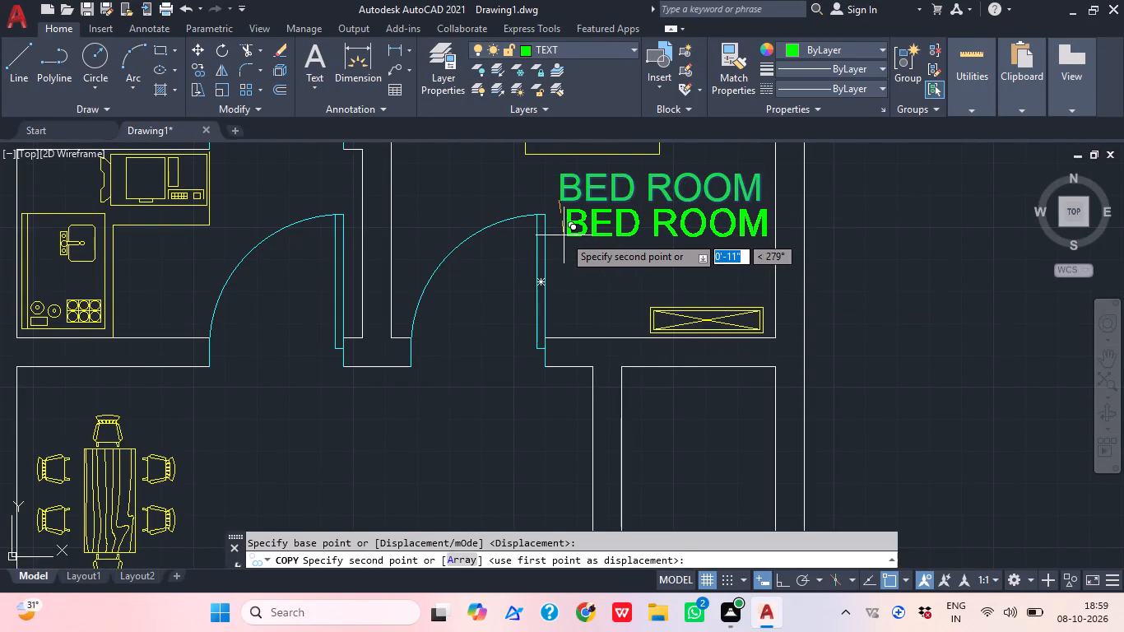
left_click(564, 235)
key("Escape")
Change the text of the lower BED ROOM copy to the room size 10'0"X9'8".
double_click(618, 230)
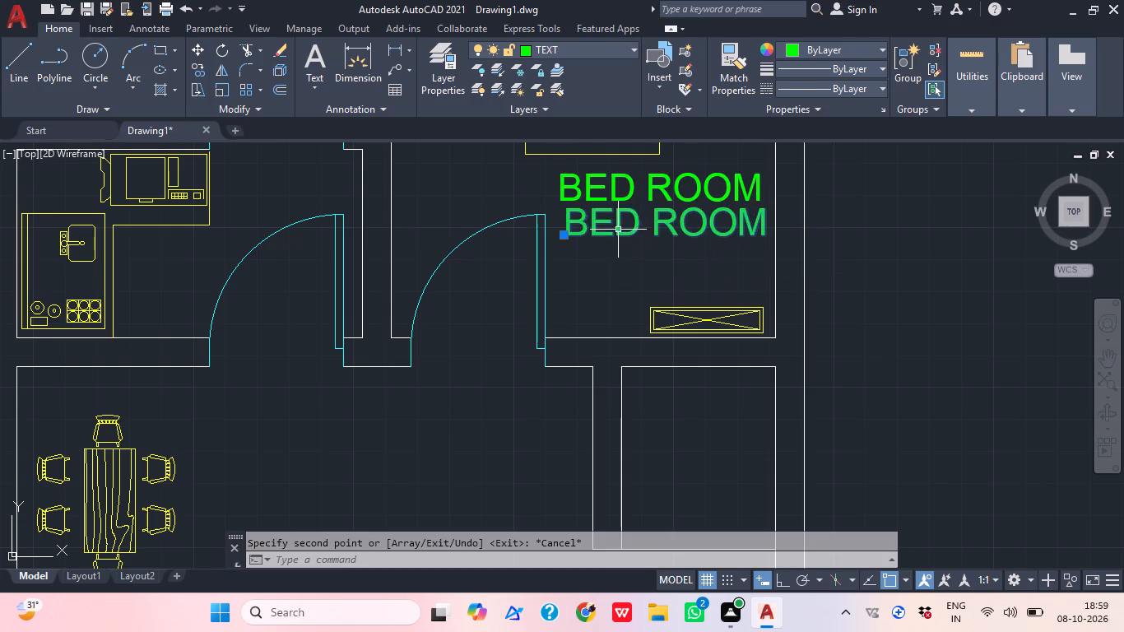
type("10'")
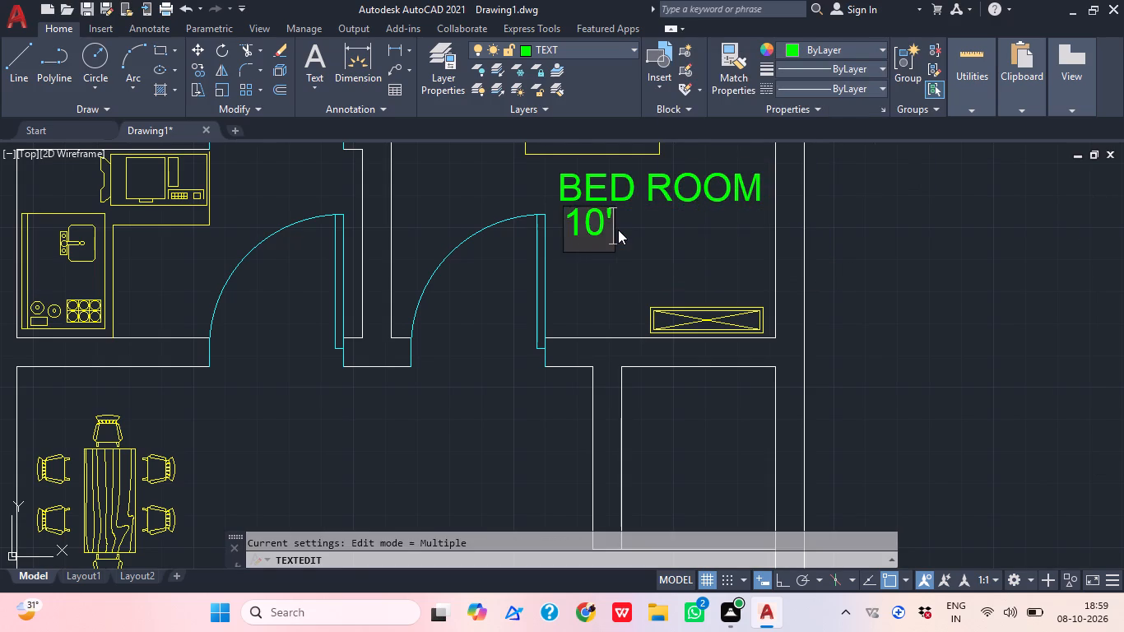
type("0\"X")
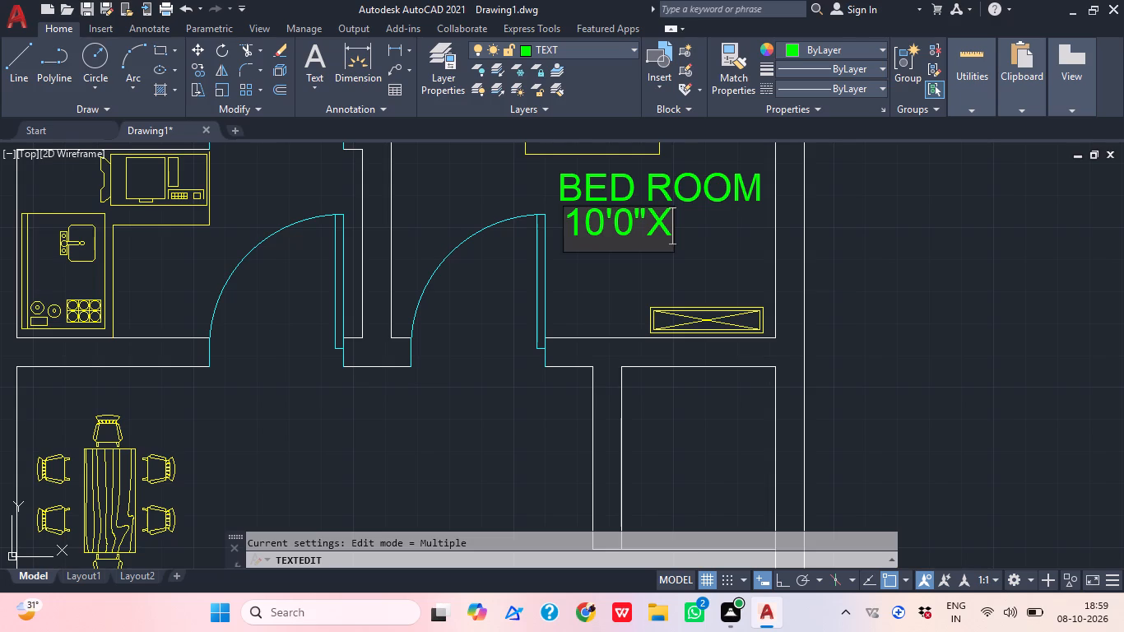
type("9'8'")
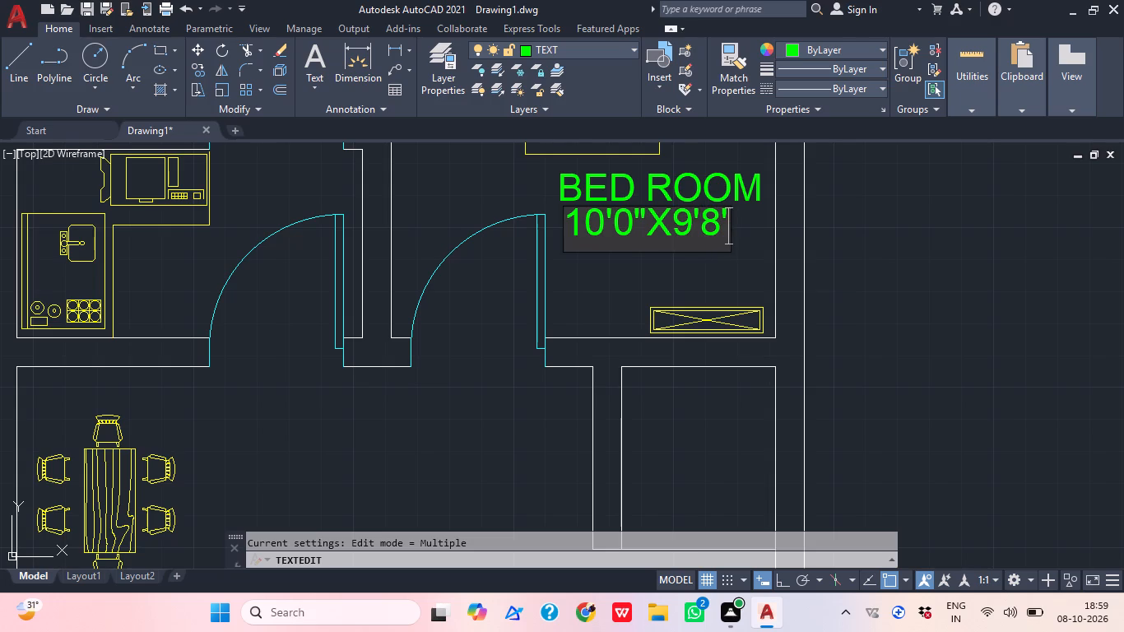
key("BackSpace")
key("shift+quotedbl")
key("Return")
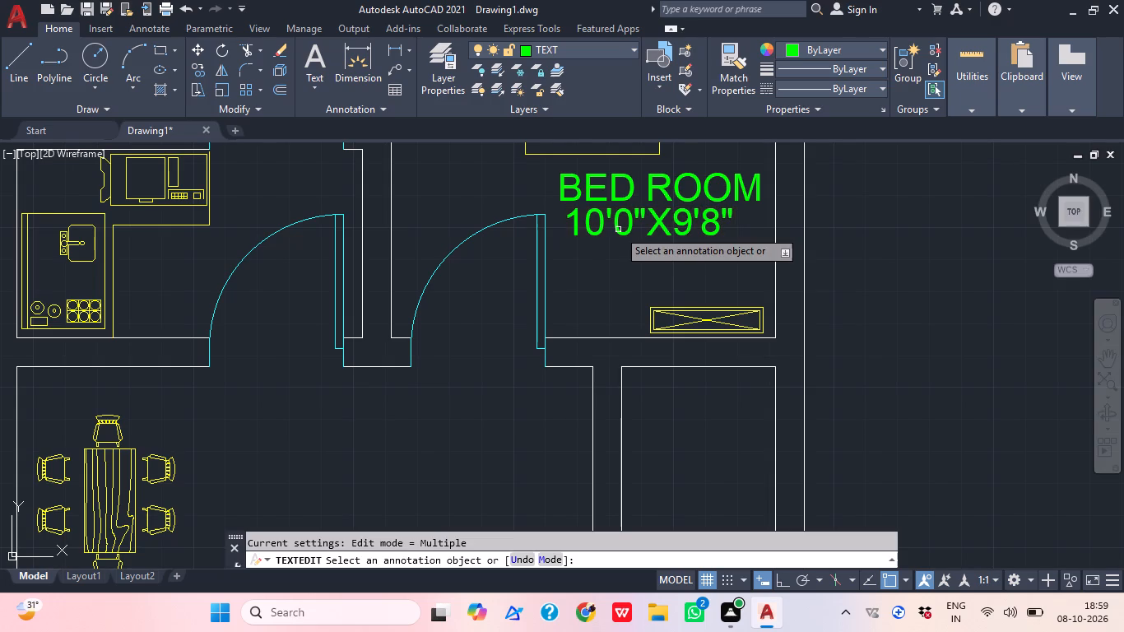
Copy the BED ROOM label with its size text into the small room south of the bedroom and beside the dining table.
key("Escape")
left_click(712, 253)
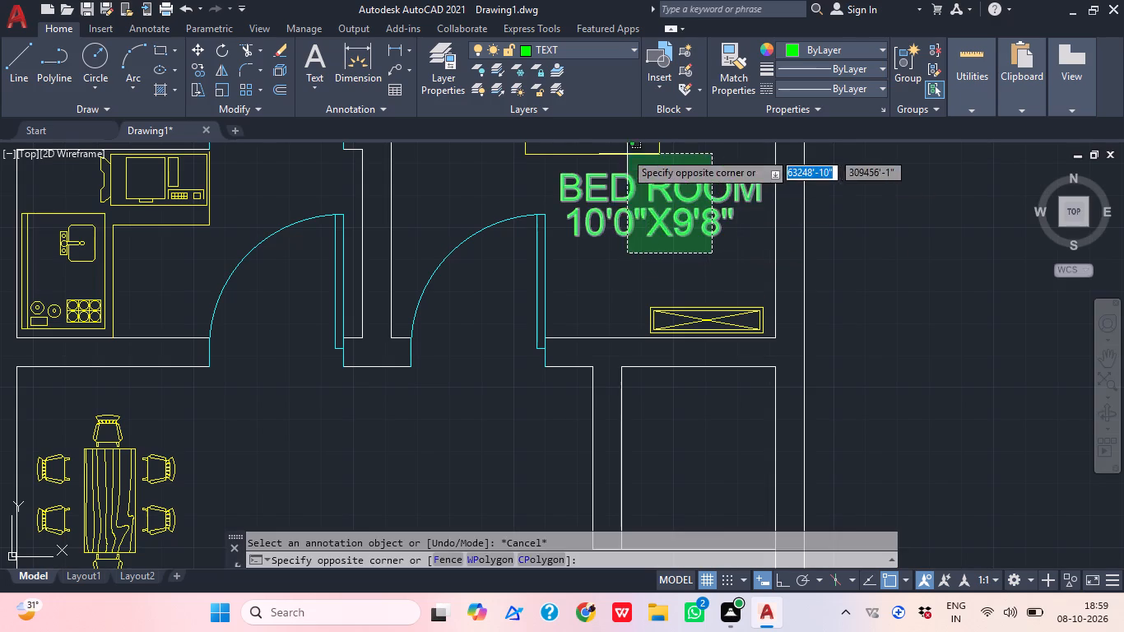
left_click(605, 196)
type("CO")
key("space")
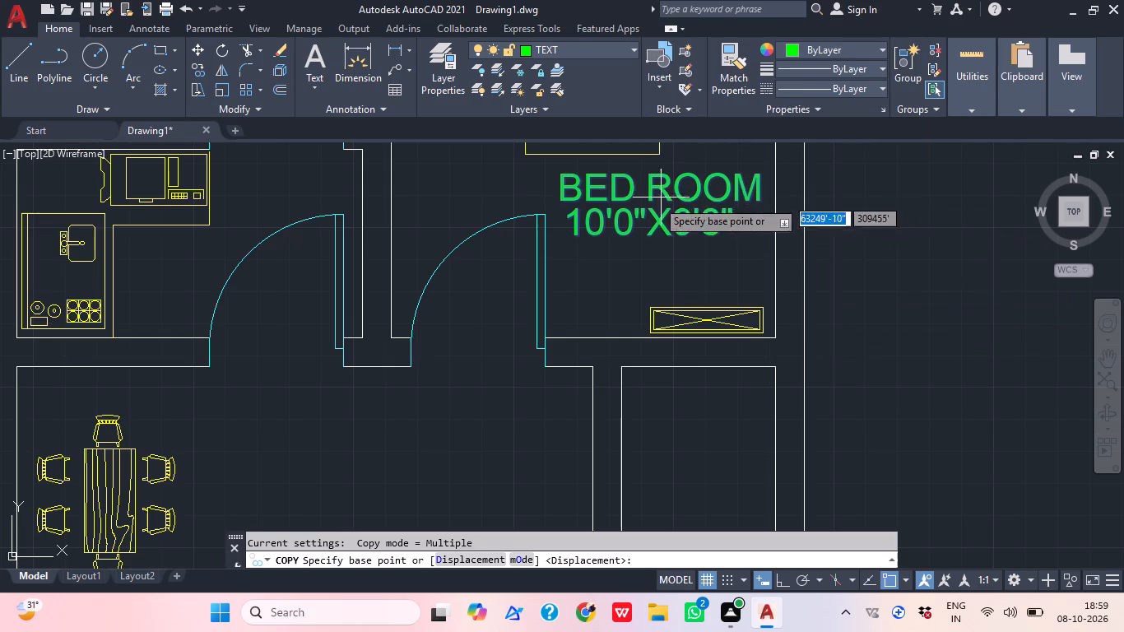
left_click(653, 200)
scroll(708, 318, "down", 1)
middle_click_drag(692, 378, 692, 328)
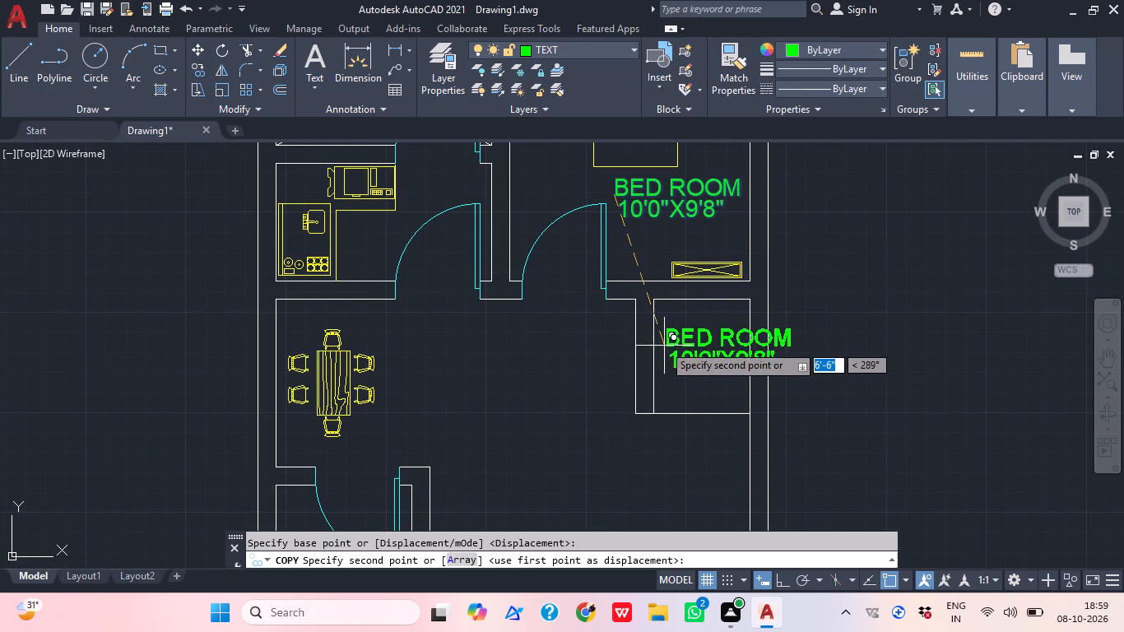
scroll(647, 342, "up", 2)
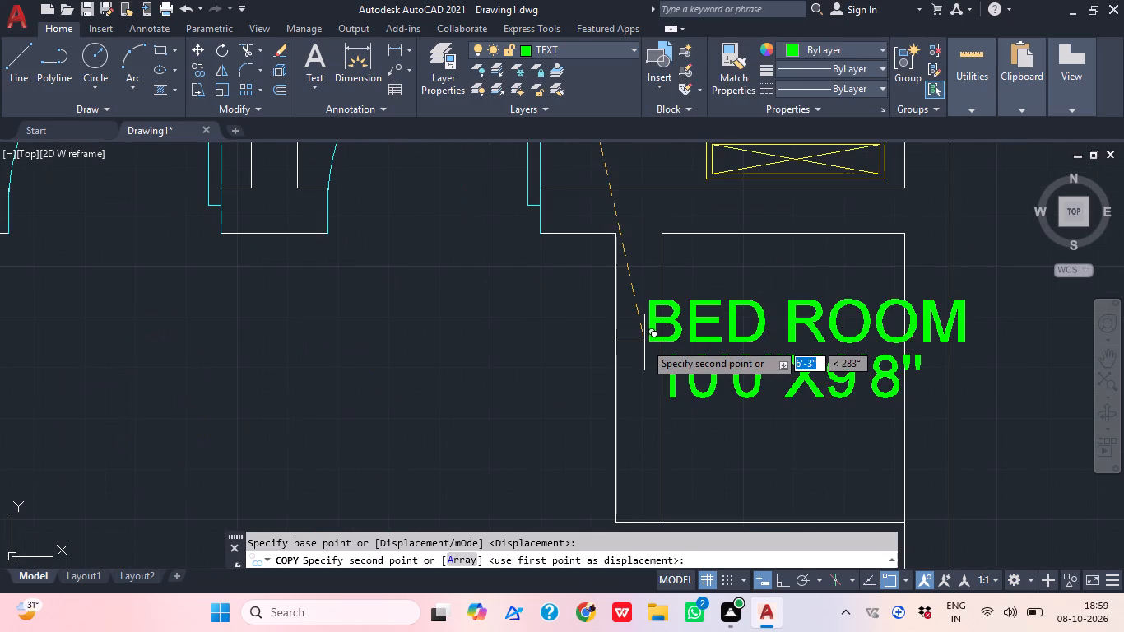
left_click(644, 342)
scroll(715, 316, "down", 5)
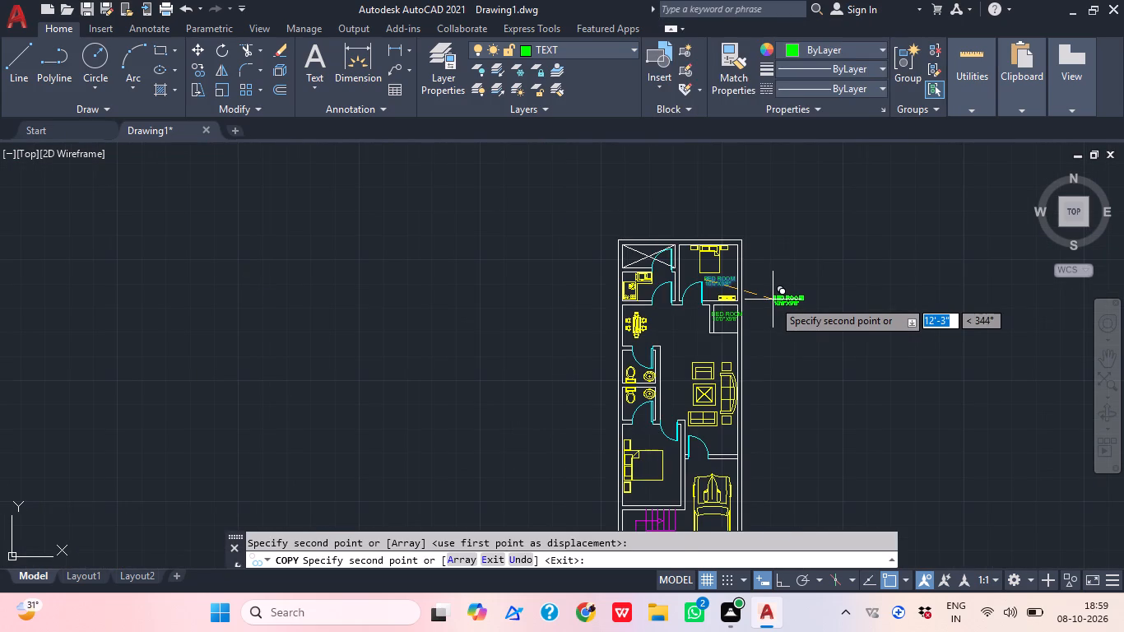
scroll(711, 323, "up", 2)
scroll(561, 350, "up", 1)
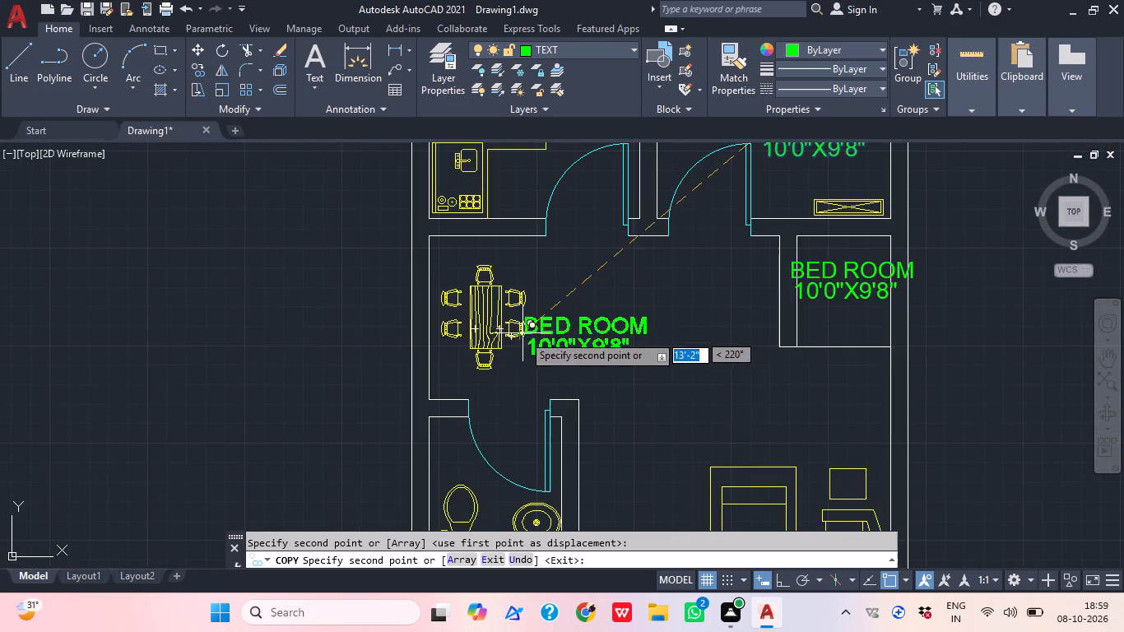
left_click(534, 323)
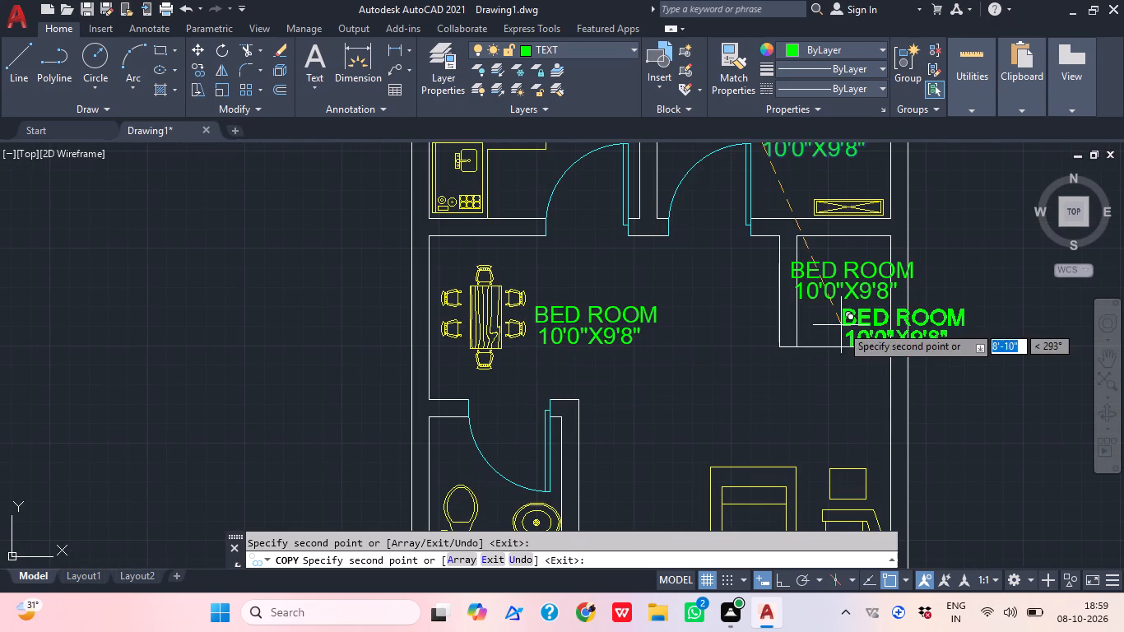
Place further copies of the label pair in the kitchen and in the crossed open area north of it.
scroll(740, 383, "down", 2)
middle_click_drag(740, 393, 741, 433)
scroll(741, 433, "up", 3)
scroll(541, 263, "up", 1)
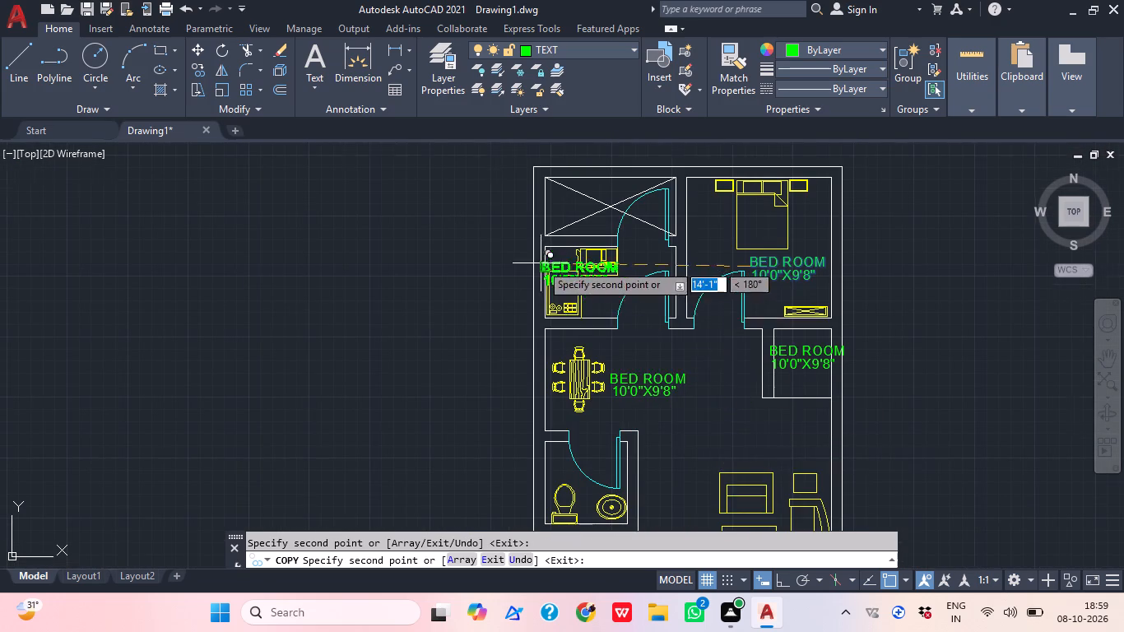
scroll(541, 263, "up", 1)
scroll(625, 314, "up", 1)
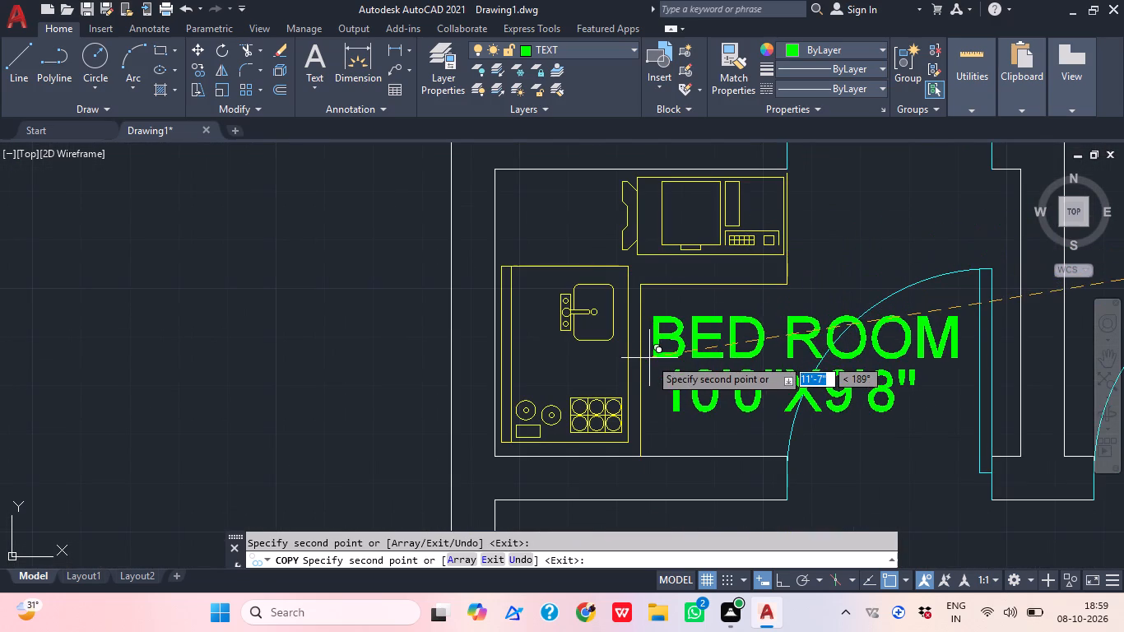
left_click(649, 358)
scroll(648, 342, "down", 2)
scroll(600, 217, "up", 2)
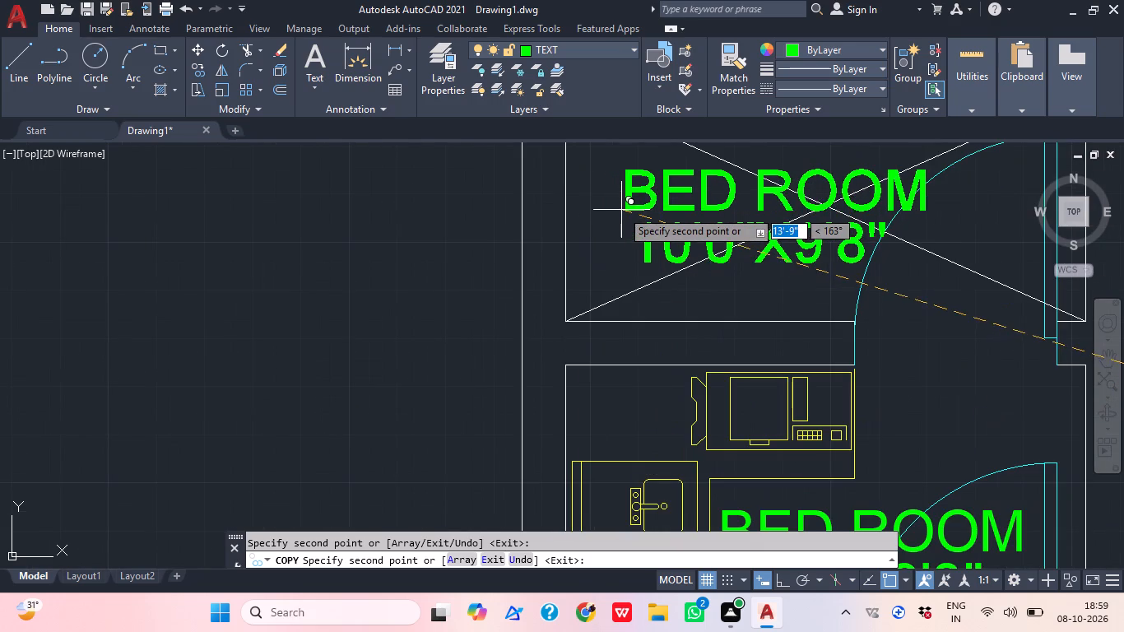
left_click(609, 185)
Place a copy of the label pair in the living room, between the toilet wall and the sofa set.
scroll(613, 184, "down", 2)
middle_click_drag(712, 390, 676, 244)
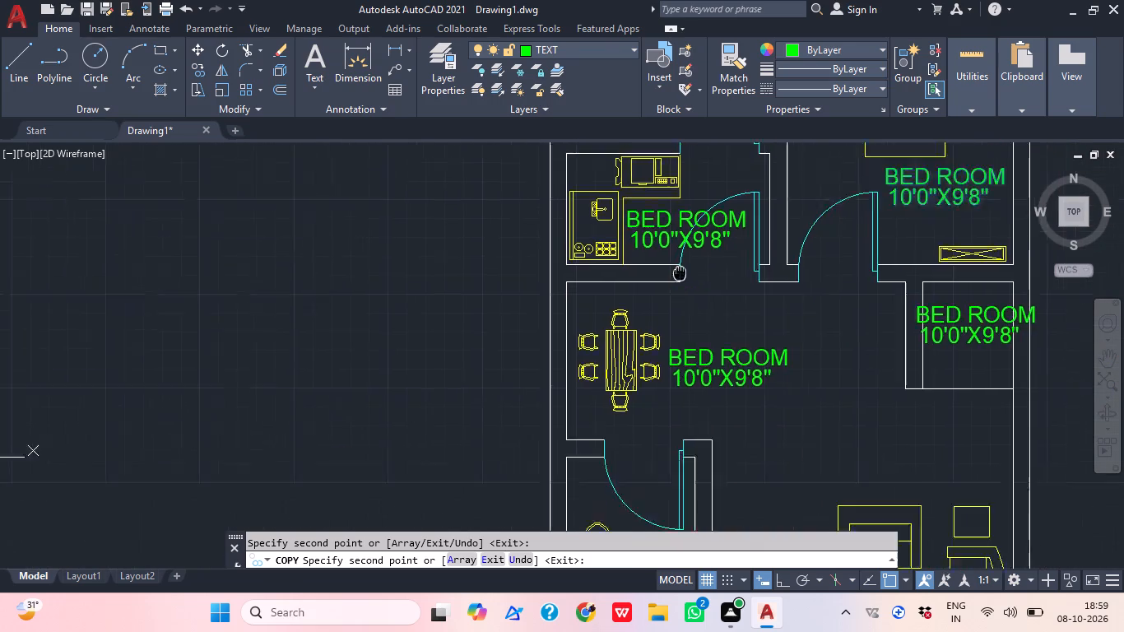
middle_click_drag(676, 244, 648, 114)
scroll(760, 397, "down", 1)
middle_click_drag(751, 391, 757, 300)
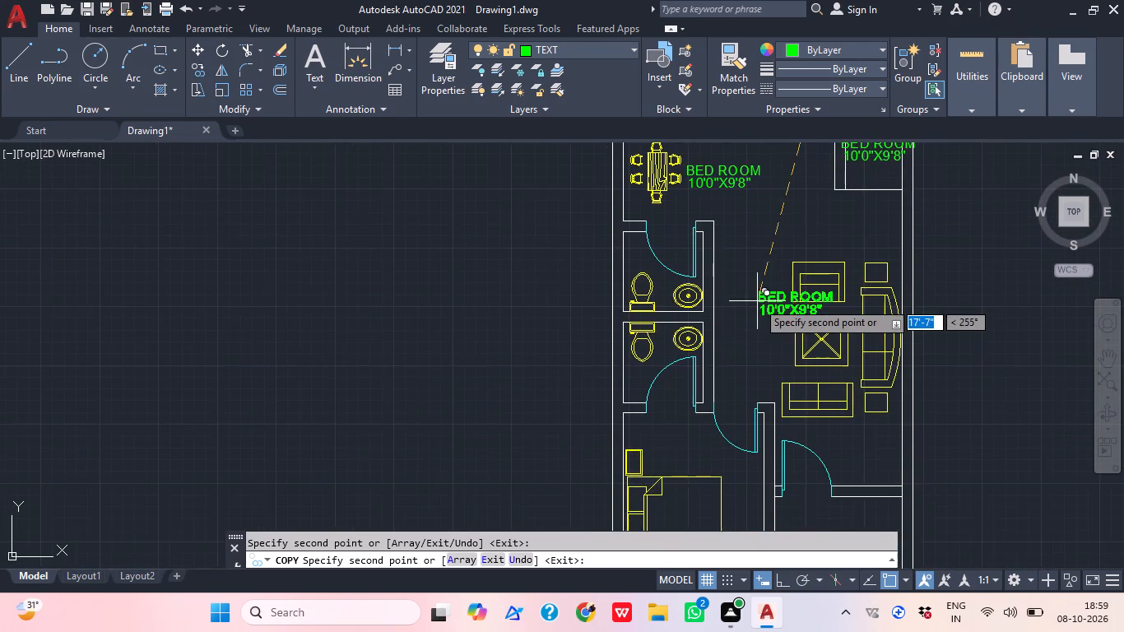
scroll(757, 301, "up", 1)
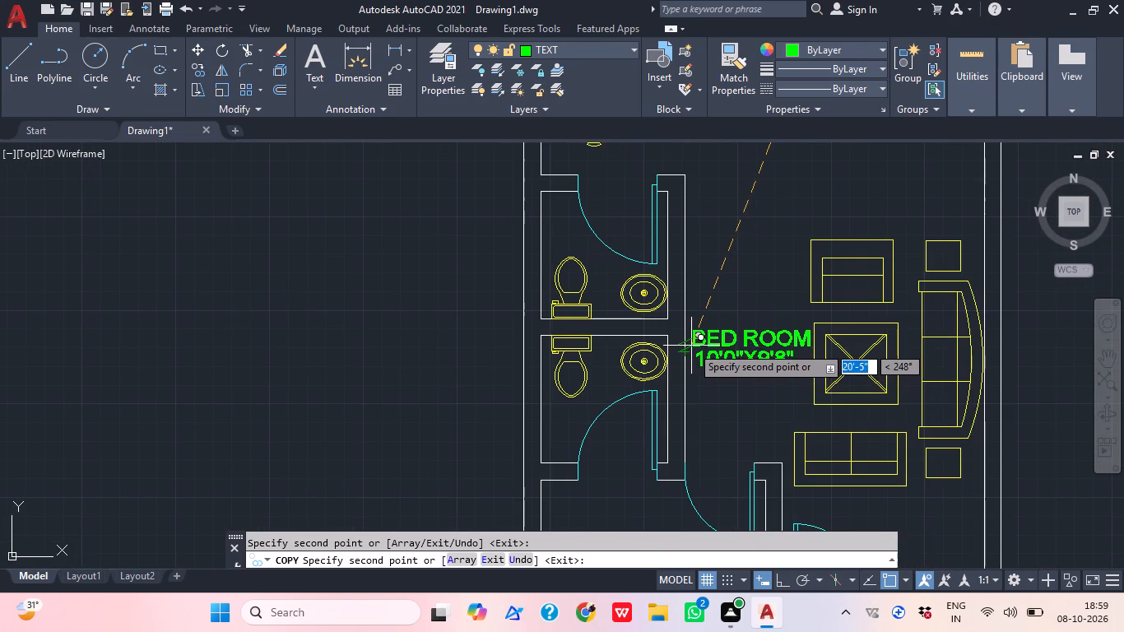
left_click(691, 346)
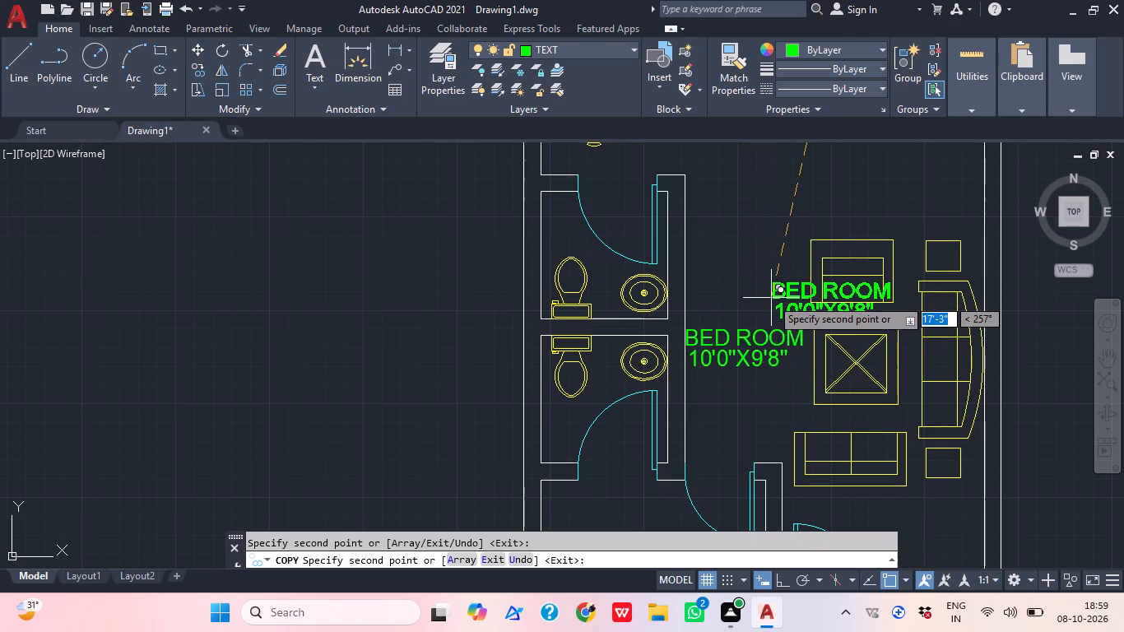
Place a copy of the label pair in each of the two toilets.
scroll(527, 268, "up", 1)
scroll(592, 234, "up", 1)
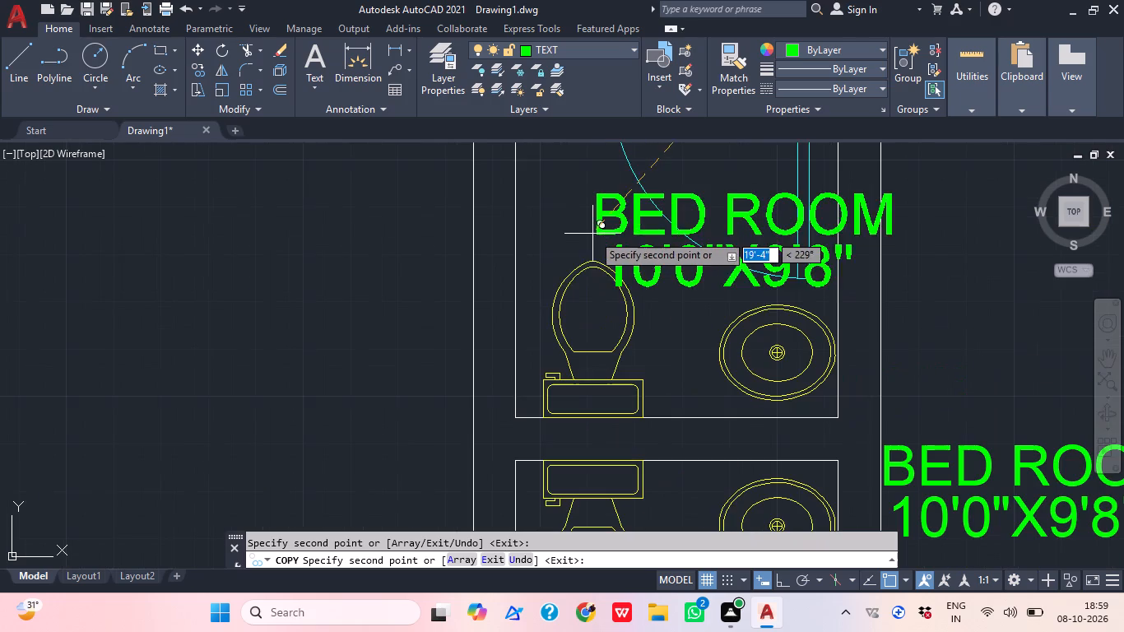
left_click(549, 244)
middle_click_drag(623, 510, 641, 188)
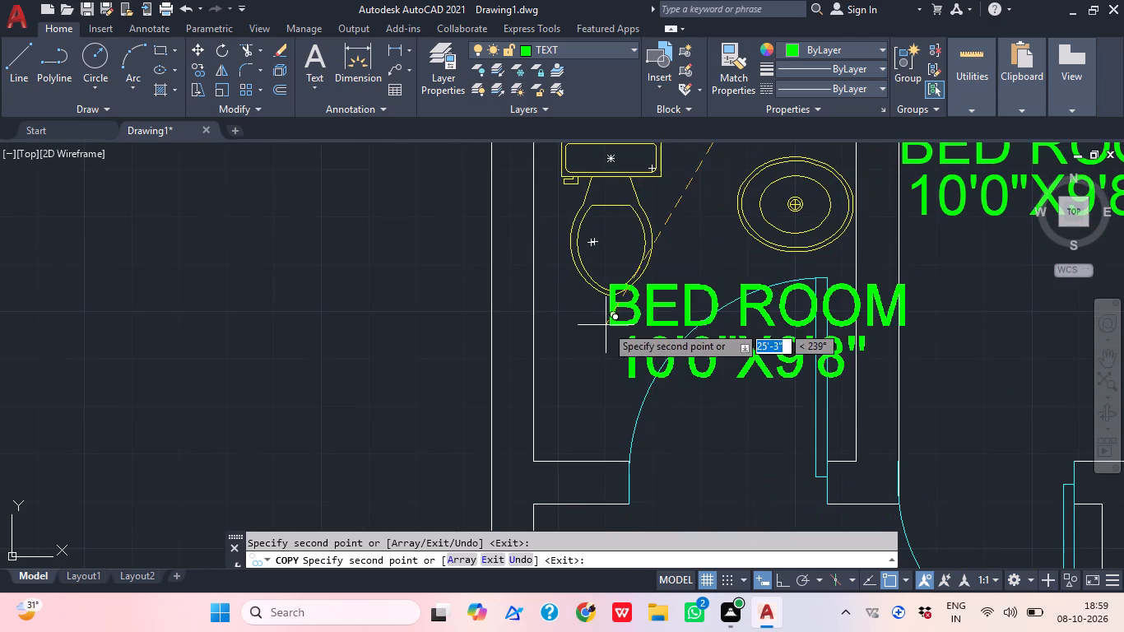
left_click(565, 363)
Place the last label pair copies below the bed in the south bedroom and over the car in the parking area.
scroll(591, 317, "down", 1)
scroll(604, 278, "up", 1)
scroll(622, 218, "down", 1)
middle_click_drag(592, 435, 600, 201)
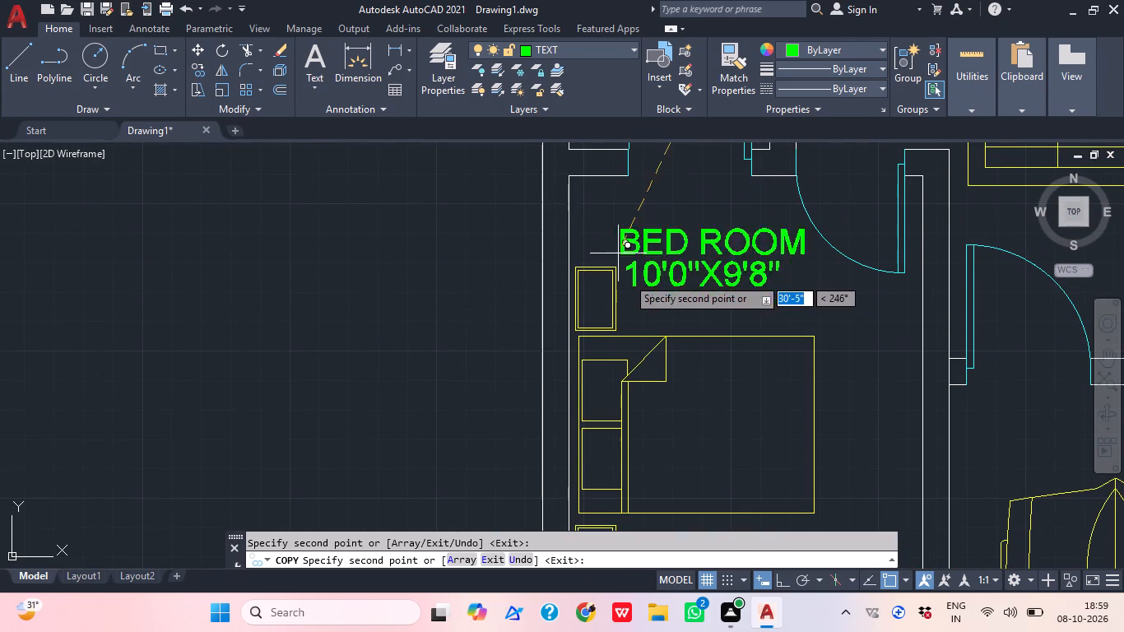
middle_click_drag(625, 343, 624, 194)
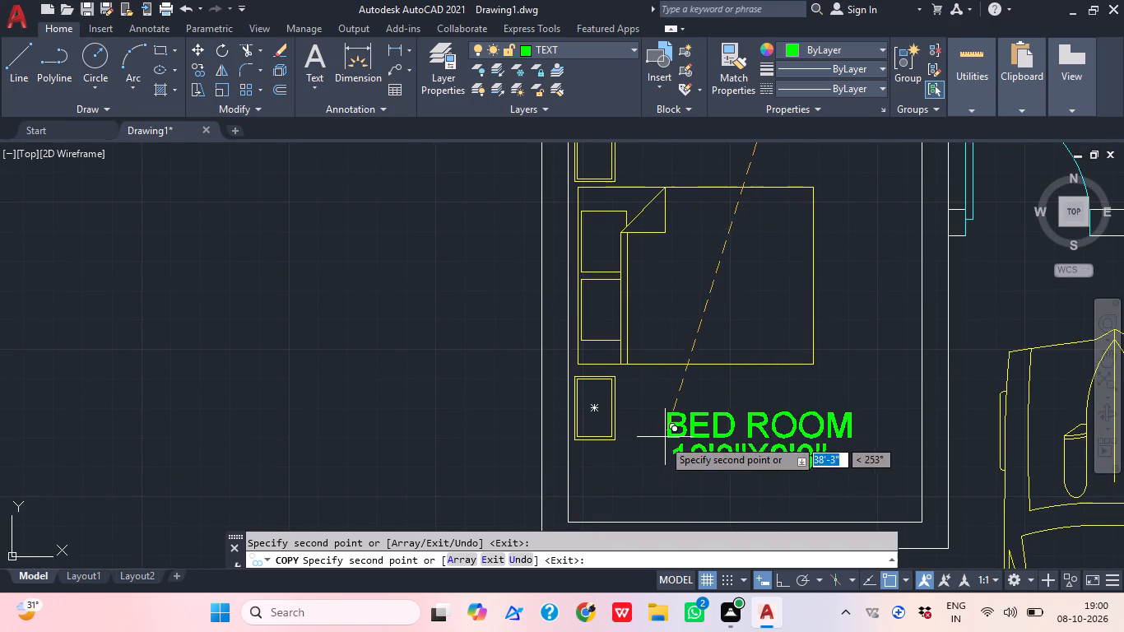
left_click(661, 428)
middle_click_drag(653, 421, 563, 242)
scroll(563, 239, "down", 2)
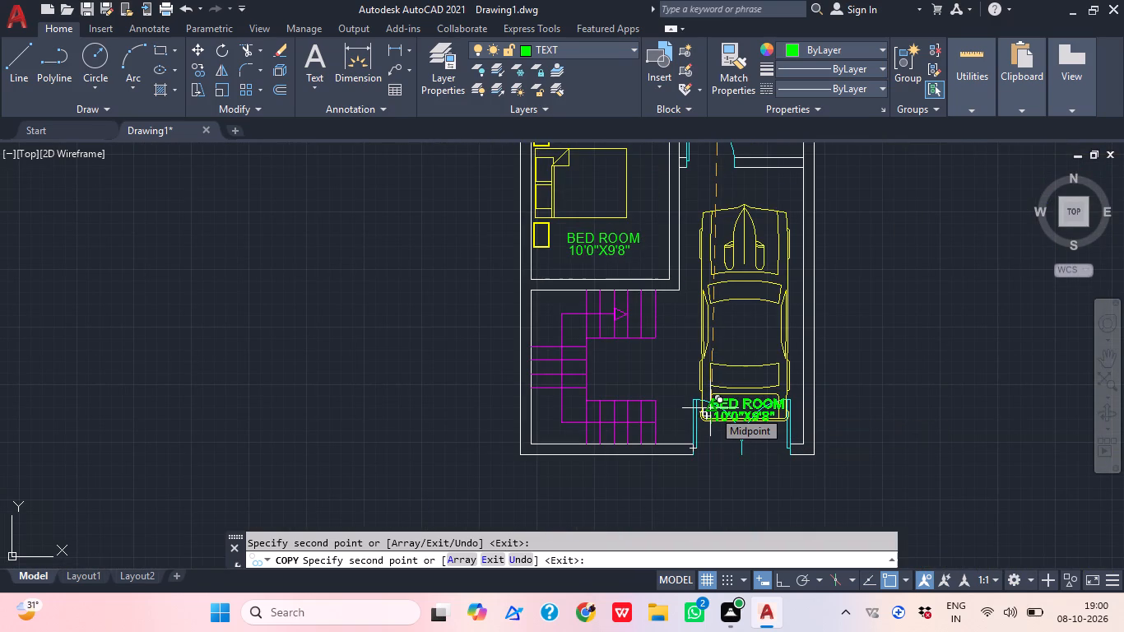
scroll(726, 335, "up", 2)
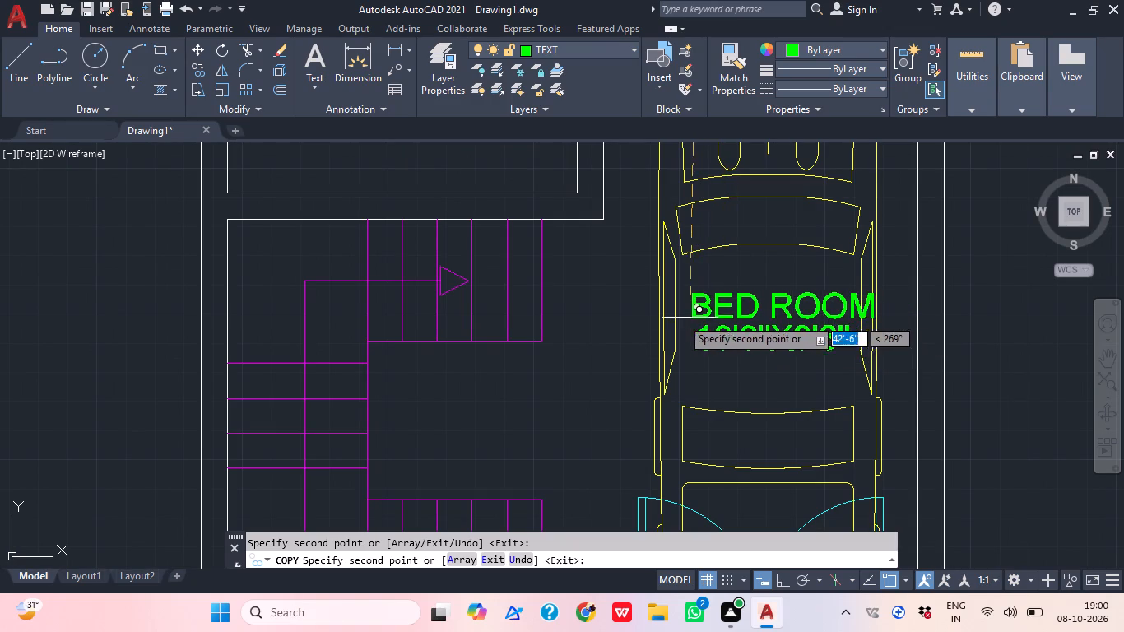
left_click(675, 318)
scroll(677, 314, "down", 2)
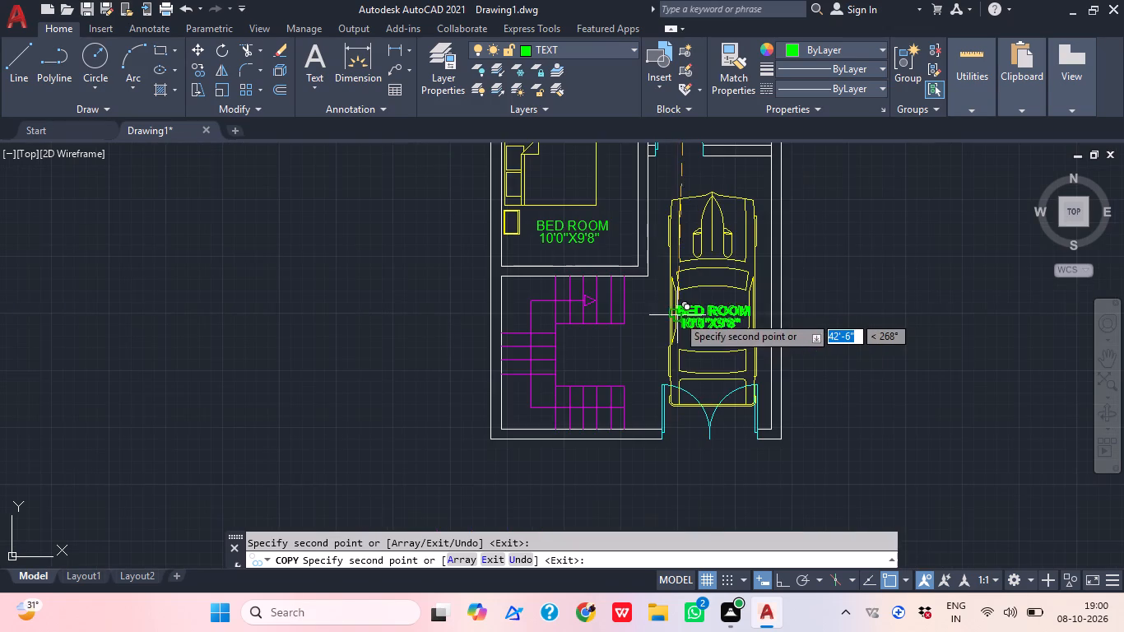
middle_click_drag(827, 261, 820, 376)
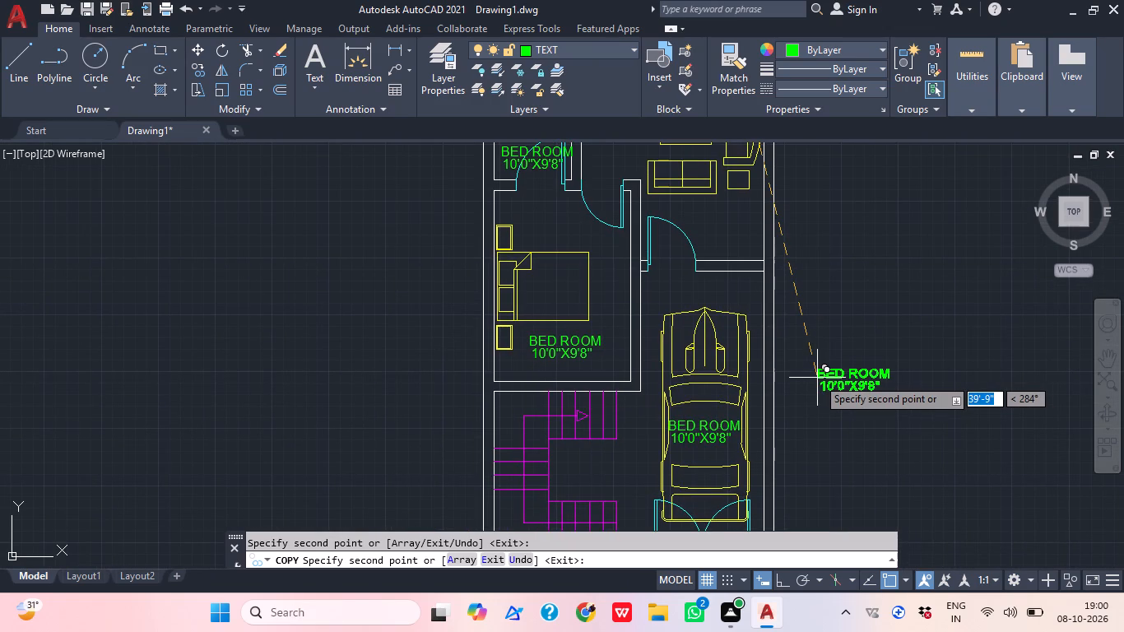
middle_click_drag(682, 239, 685, 313)
scroll(682, 247, "down", 1)
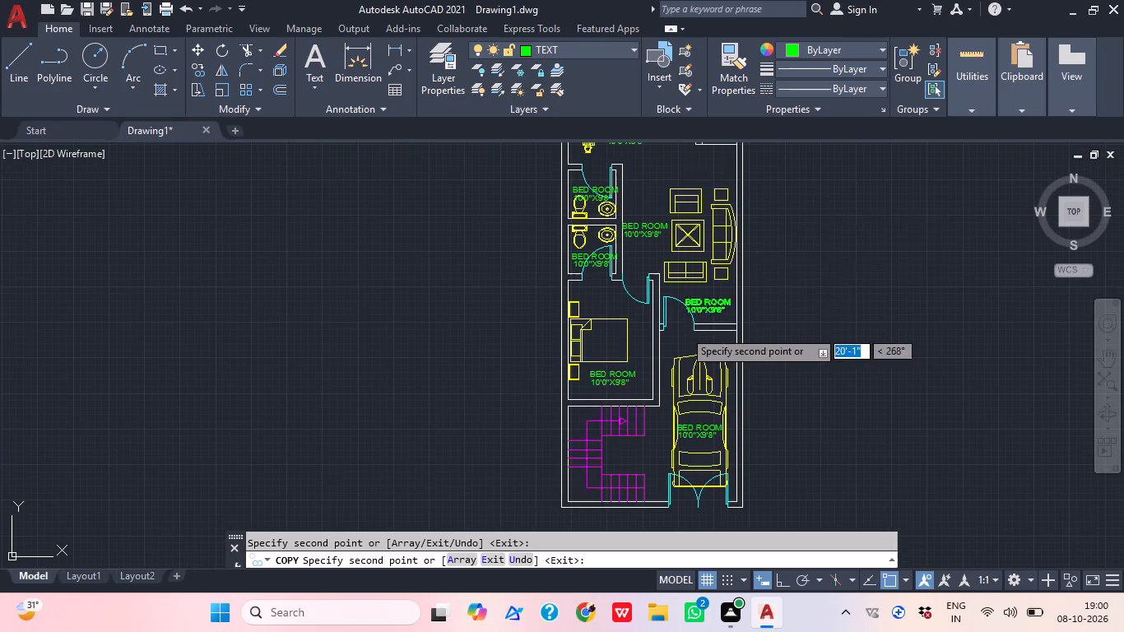
key("Escape")
Change the room name in the crossed area north of the kitchen to OPEN SKY.
middle_click_drag(630, 184, 643, 334)
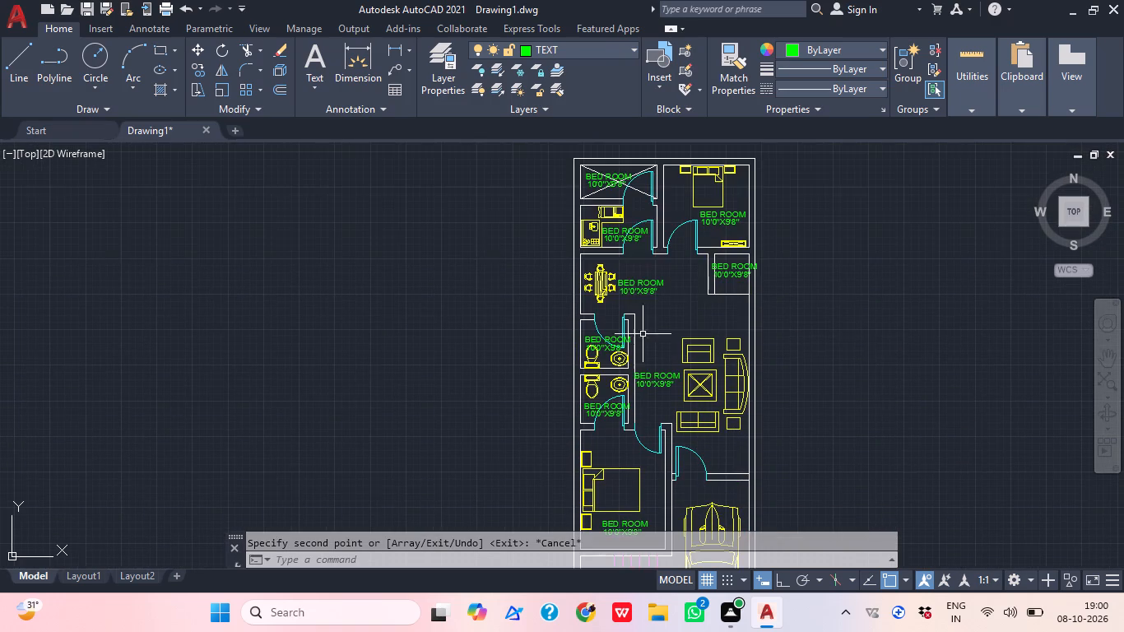
scroll(621, 194, "up", 3)
middle_click_drag(591, 173, 628, 328)
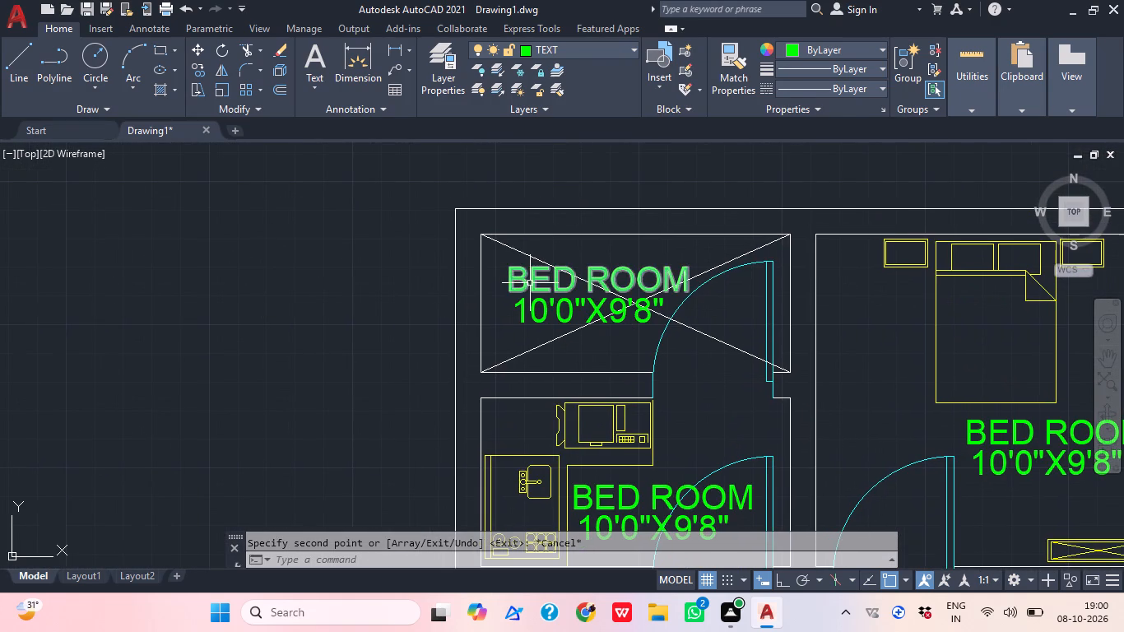
left_click(530, 283)
double_click(530, 283)
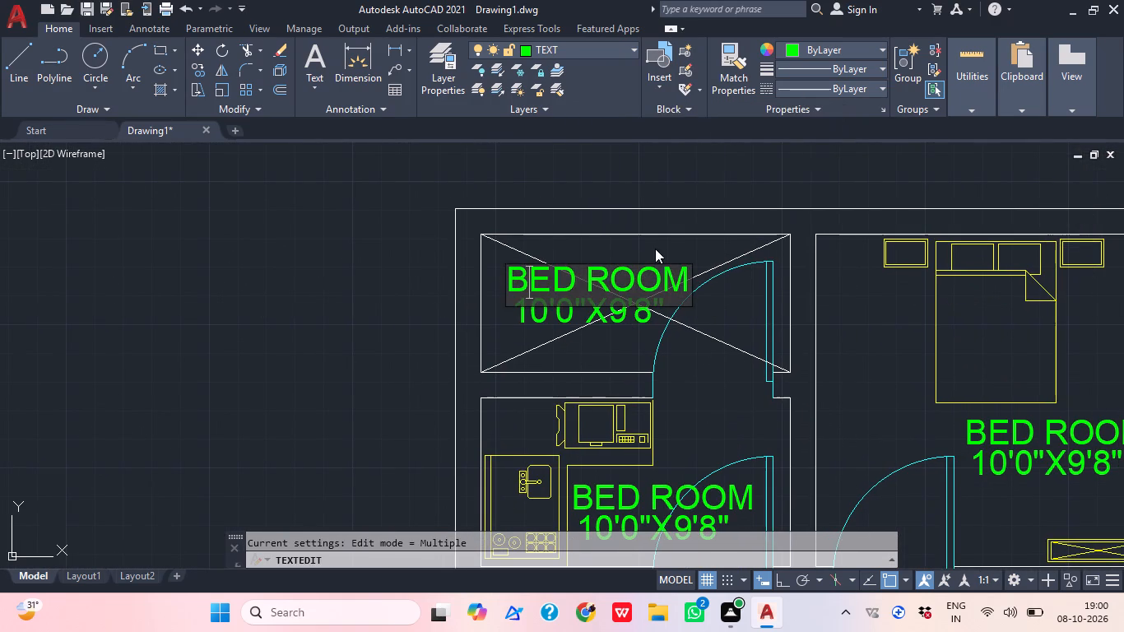
left_click(679, 269)
key("BackSpace")
key("BackSpace")
key("BackSpace")
key("BackSpace")
key("BackSpace")
key("BackSpace")
key("BackSpace")
key("BackSpace")
key("BackSpace")
key("BackSpace")
key("BackSpace")
key("BackSpace")
key("BackSpace")
key("BackSpace")
key("BackSpace")
key("BackSpace")
key("BackSpace")
key("BackSpace")
key("BackSpace")
key("BackSpace")
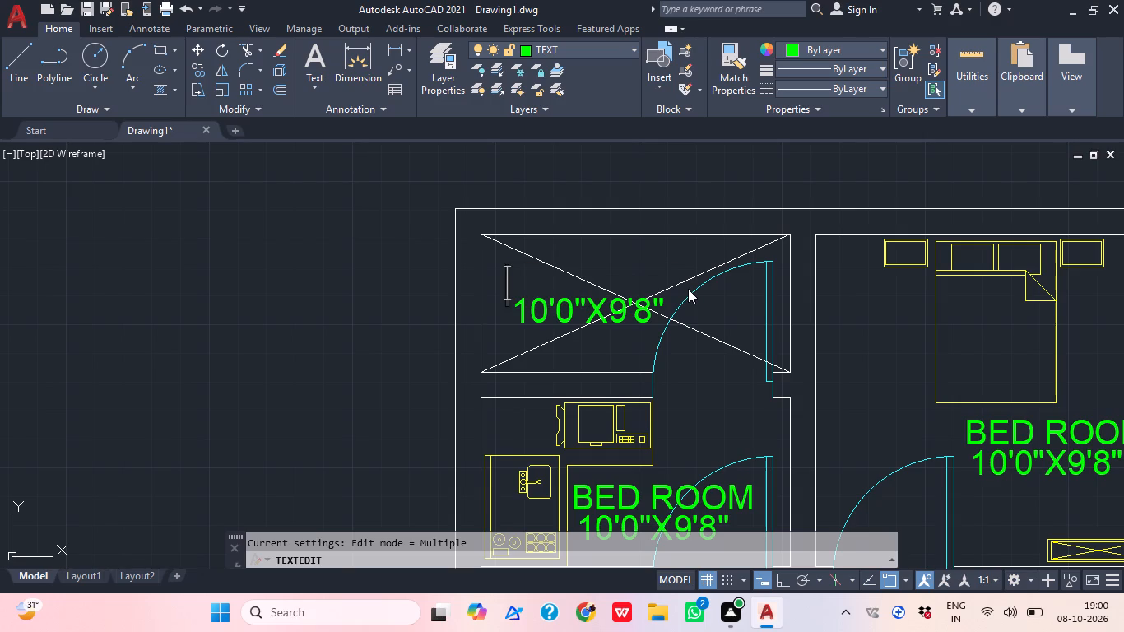
type("OPE")
key("n")
key("space")
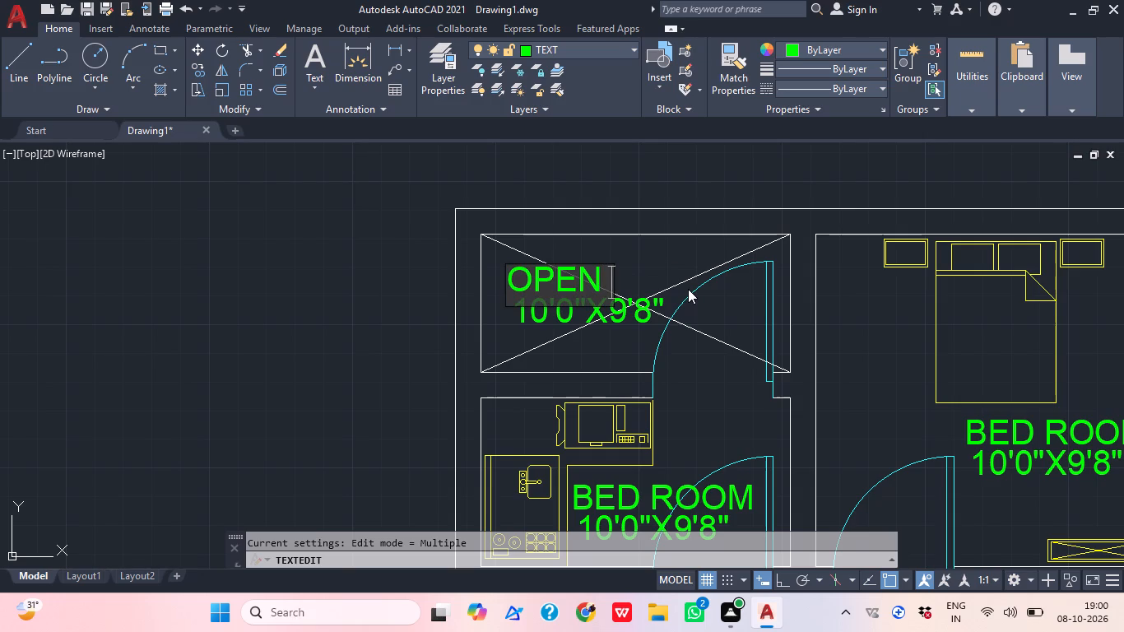
type("SJ")
key("BackSpace")
type("KY")
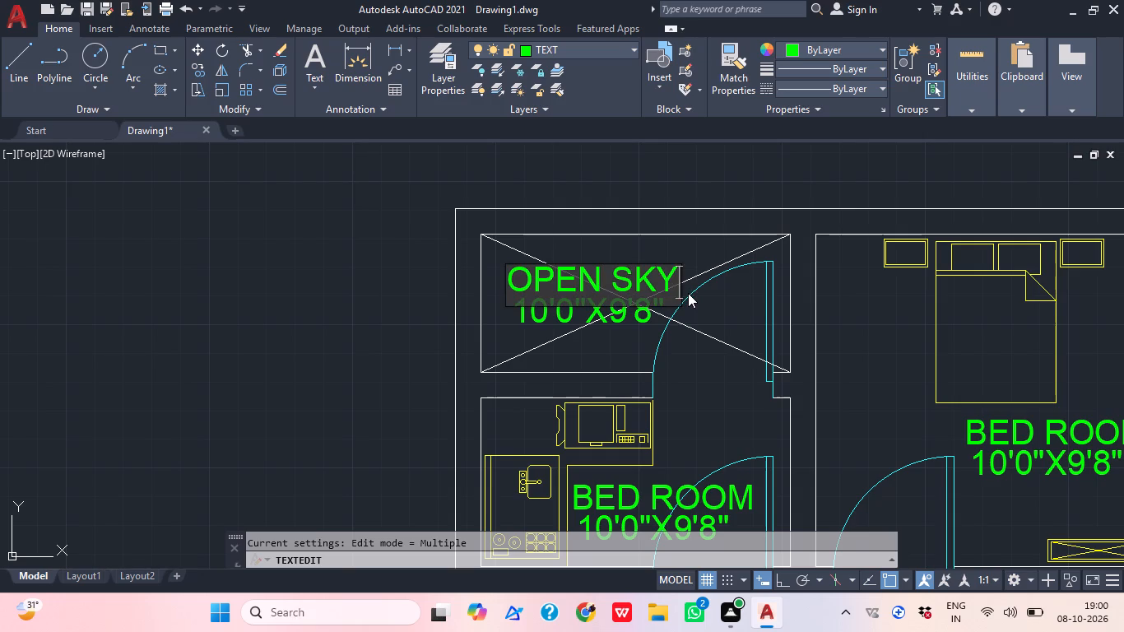
left_click(680, 424)
Change the size text under the OPEN SKY label to 9'0"X4'0".
double_click(559, 302)
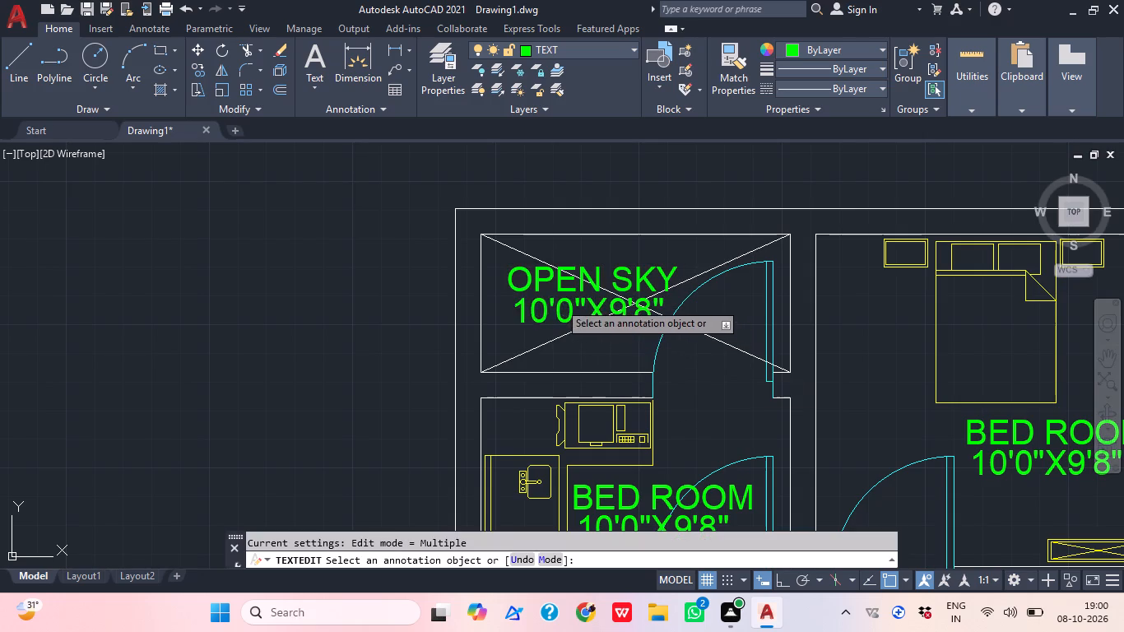
left_click(662, 306)
key("BackSpace")
key("BackSpace")
key("BackSpace")
key("BackSpace")
key("BackSpace")
key("BackSpace")
key("BackSpace")
key("BackSpace")
key("BackSpace")
key("BackSpace")
key("BackSpace")
key("BackSpace")
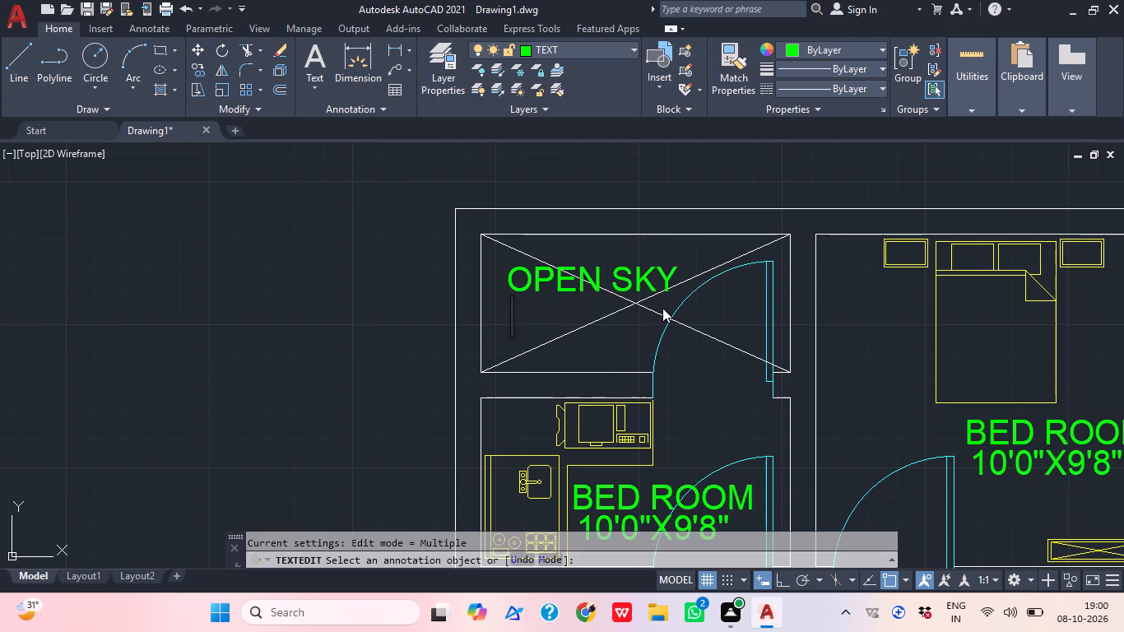
type("9'0")
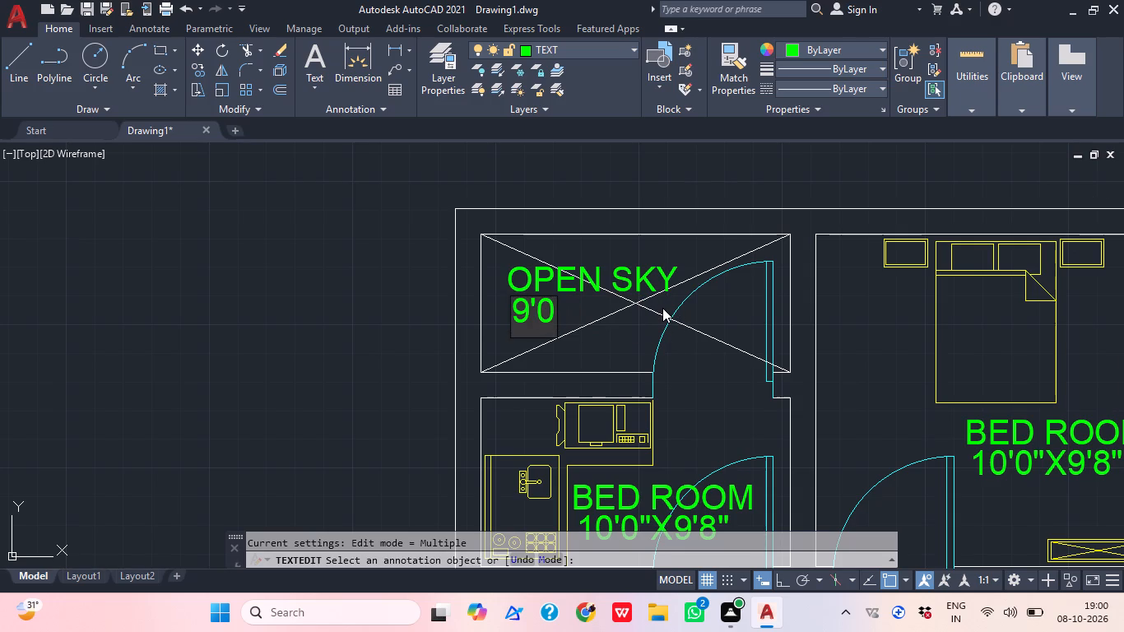
type("\"X")
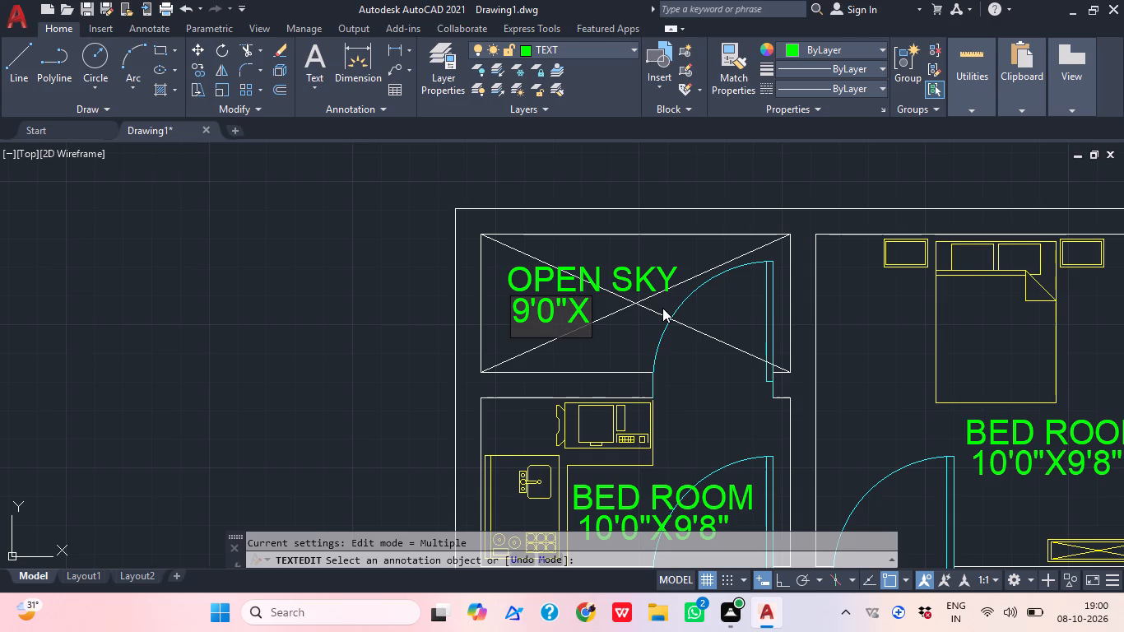
type("4'0\"")
left_click(686, 335)
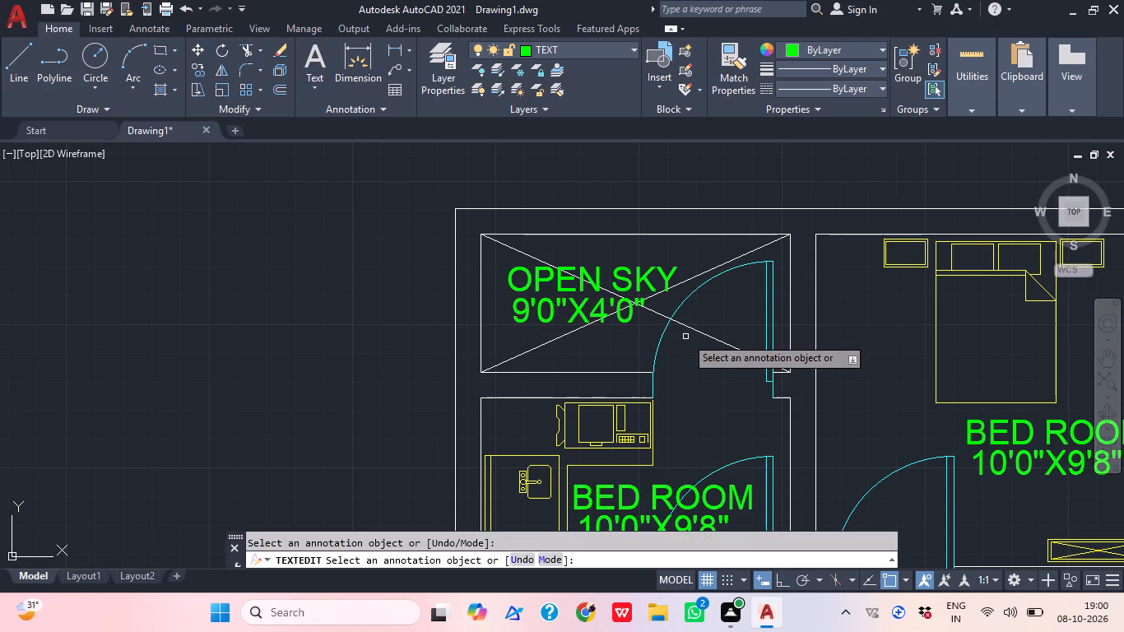
Change the room name beside the kitchen counter to KITCHEN.
middle_click_drag(685, 336, 676, 244)
left_click(607, 414)
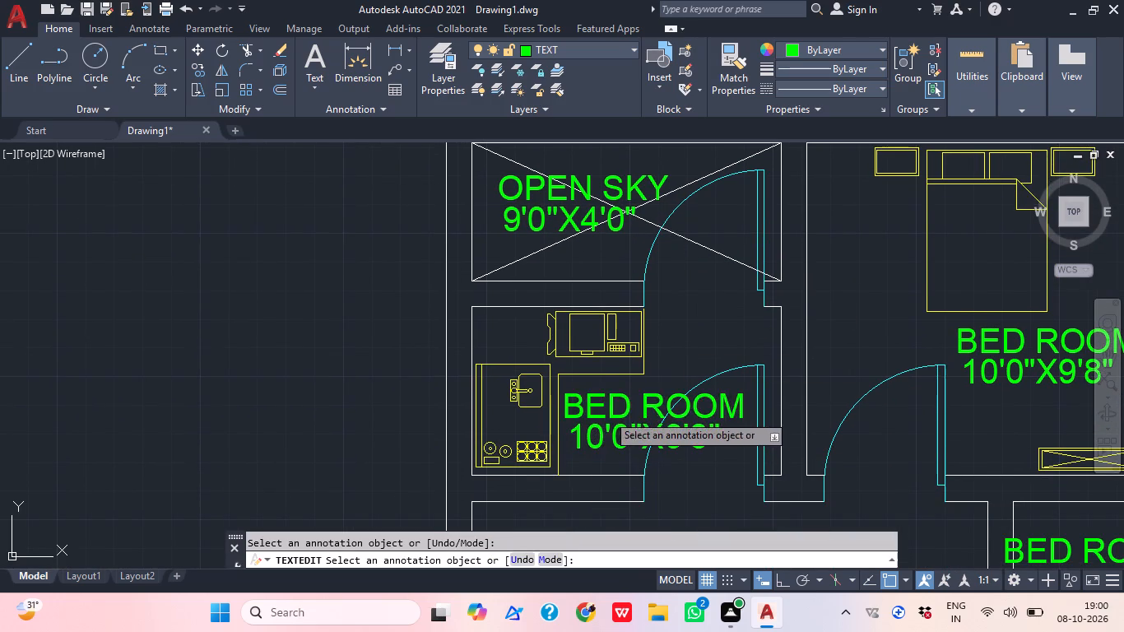
left_click(607, 415)
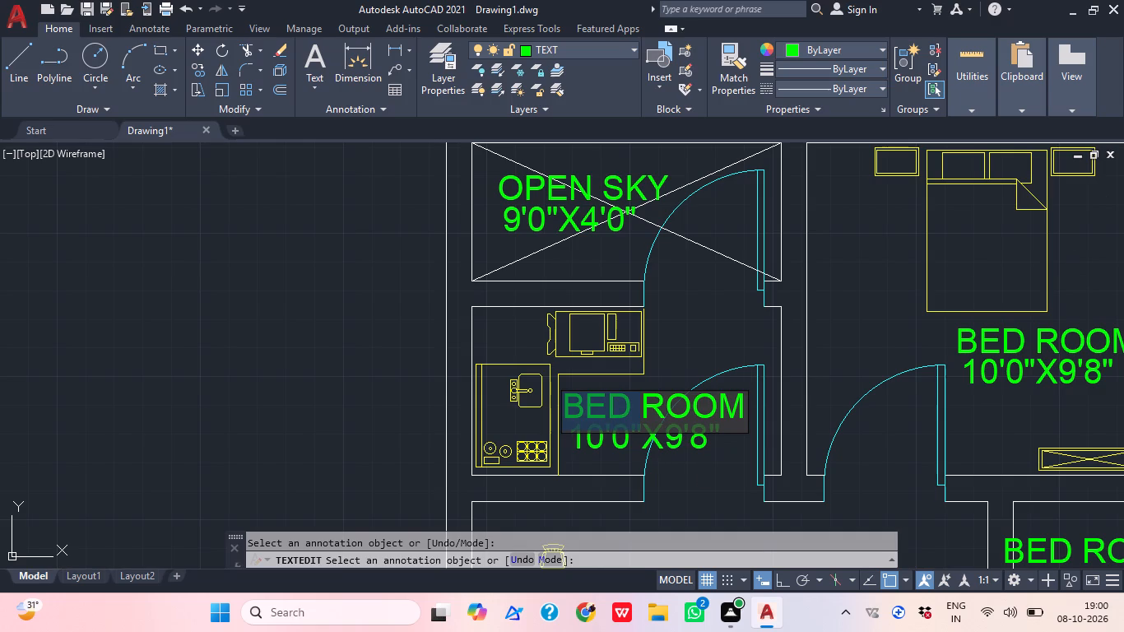
left_click(745, 409)
key("BackSpace")
key("BackSpace")
key("BackSpace")
key("BackSpace")
key("BackSpace")
key("BackSpace")
key("BackSpace")
key("BackSpace")
key("BackSpace")
key("BackSpace")
key("BackSpace")
key("BackSpace")
key("BackSpace")
key("BackSpace")
key("BackSpace")
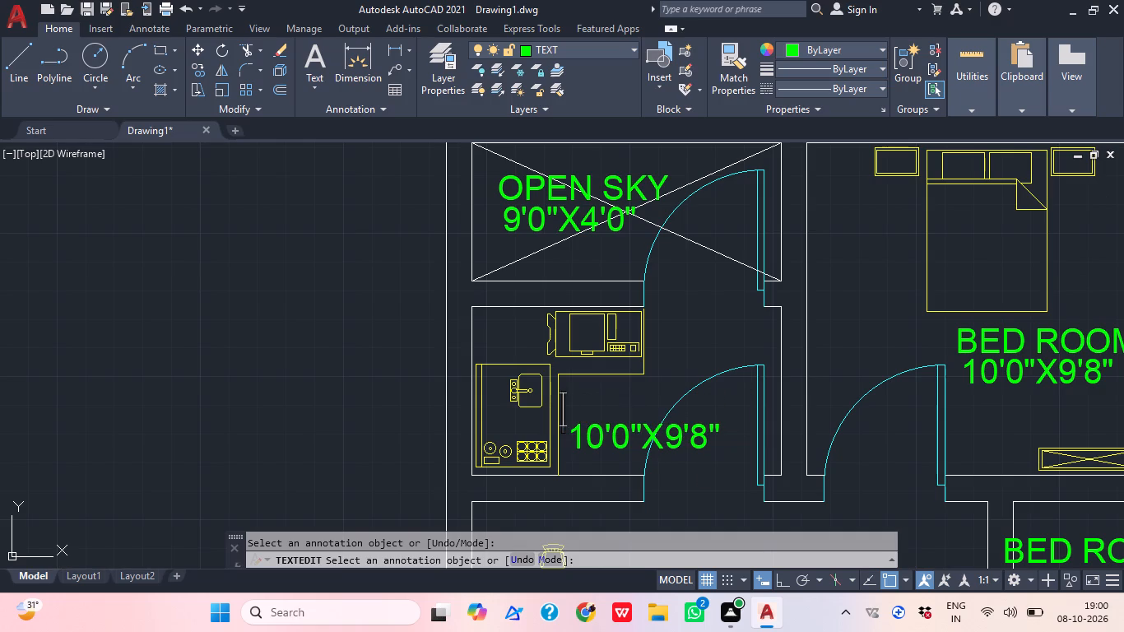
type("KITCJ")
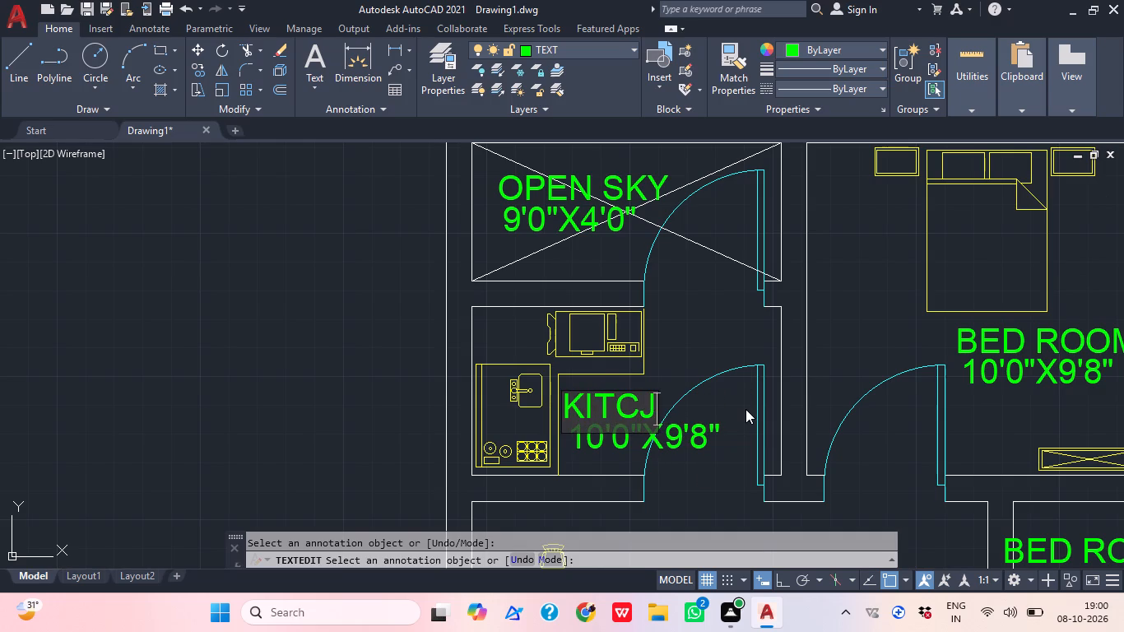
key("BackSpace")
type("HEN")
left_click(678, 436)
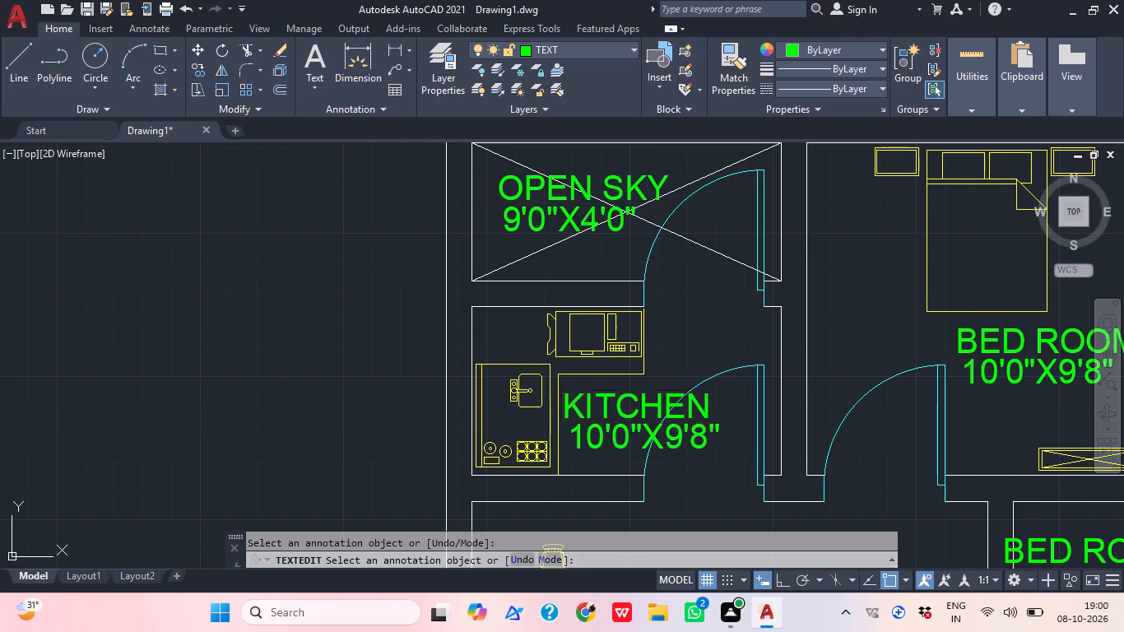
Change the size text under the KITCHEN label to 9'0"X7'0".
left_click(680, 437)
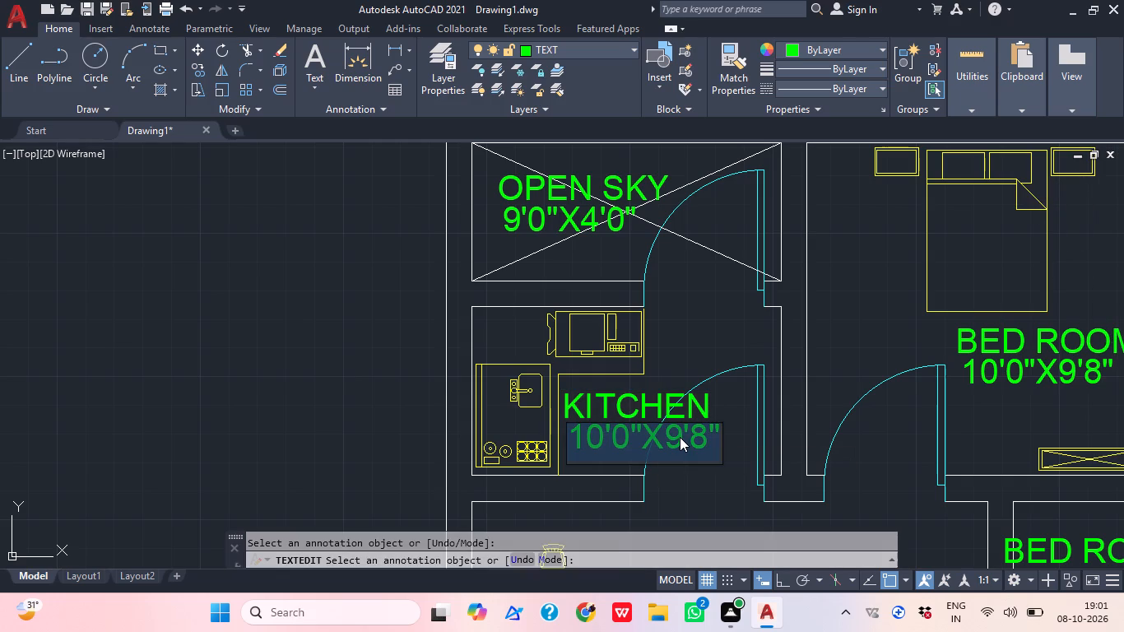
type("9'0")
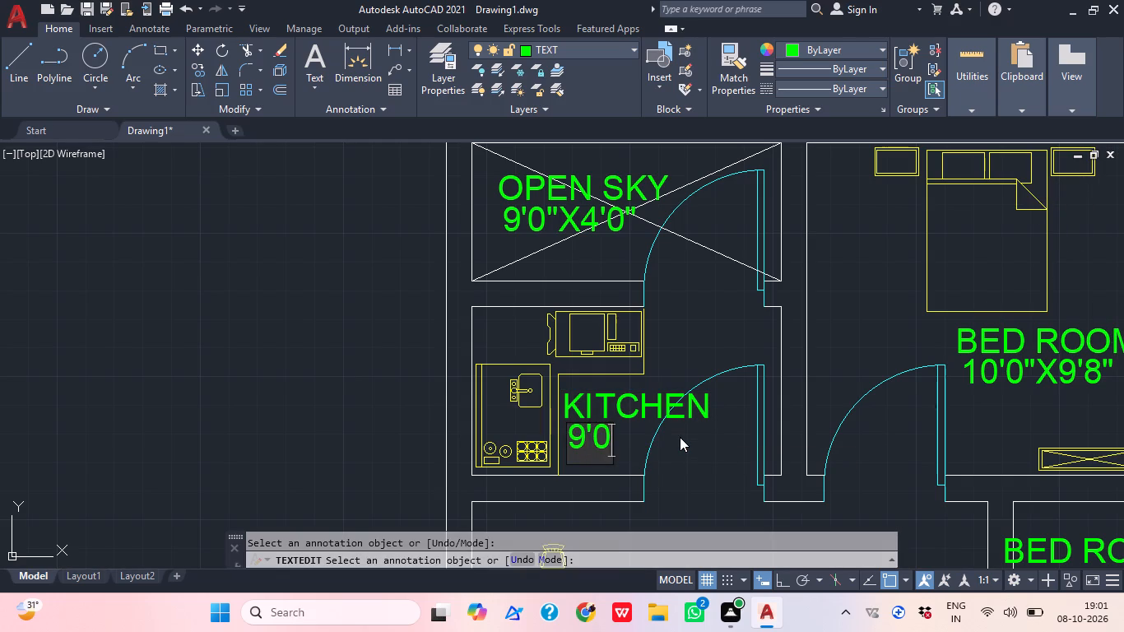
key("shift+quotedbl")
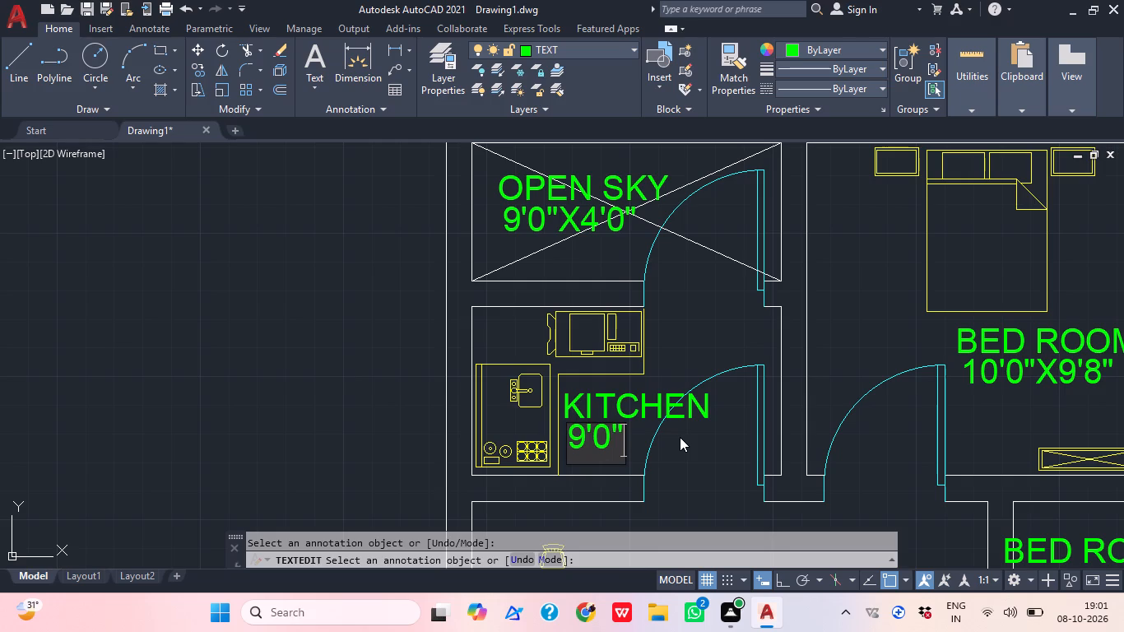
key("x")
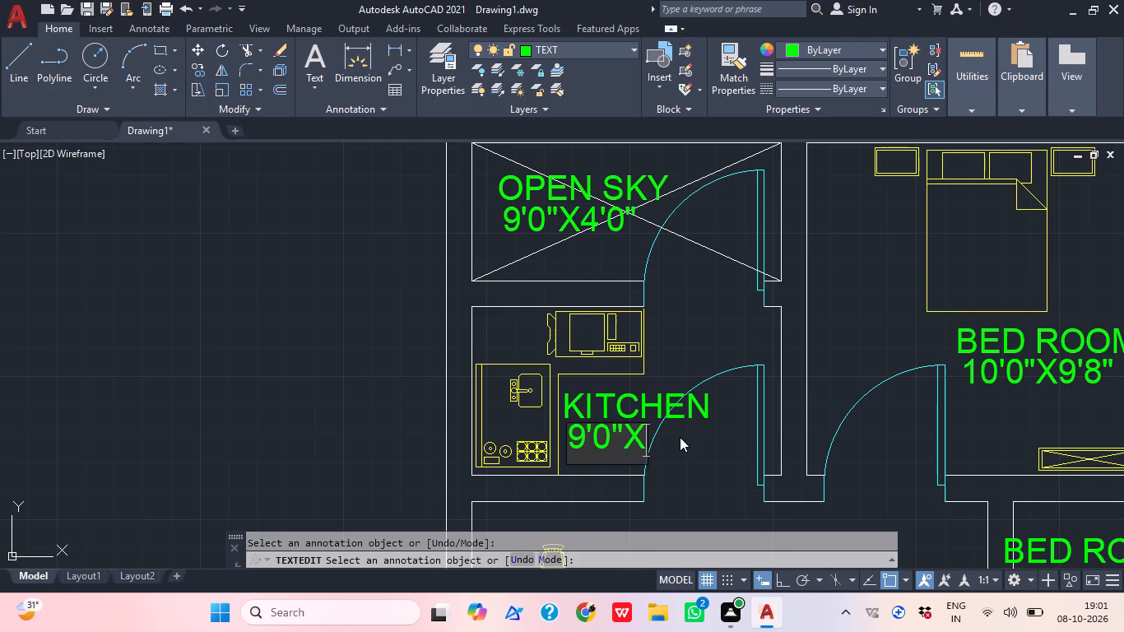
key("7")
key("apostrophe")
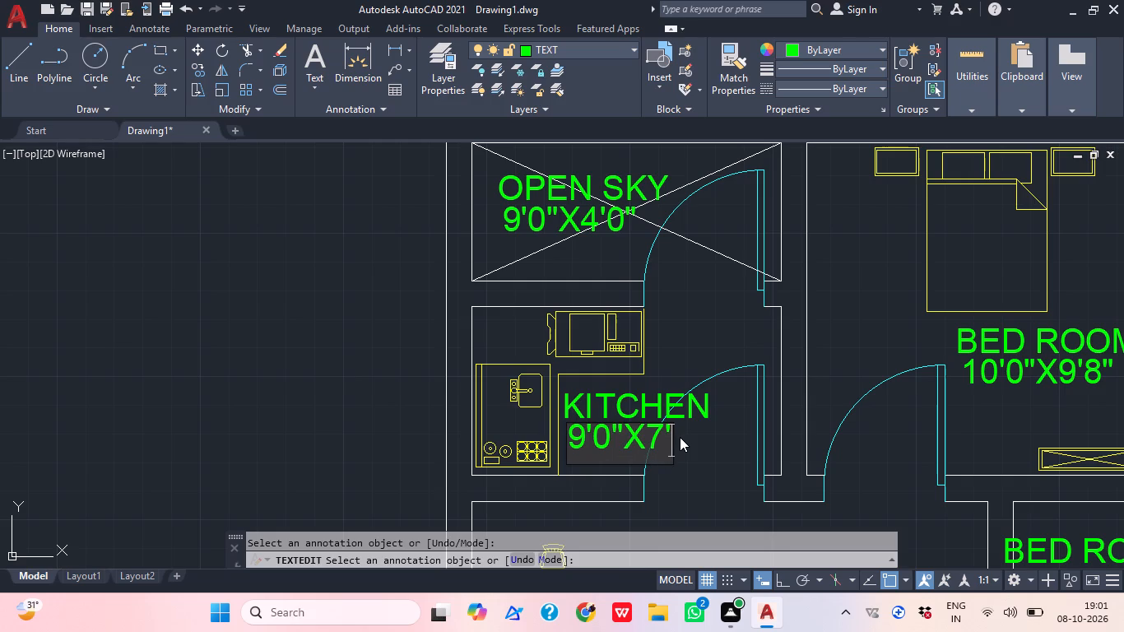
type("0\"")
left_click(666, 484)
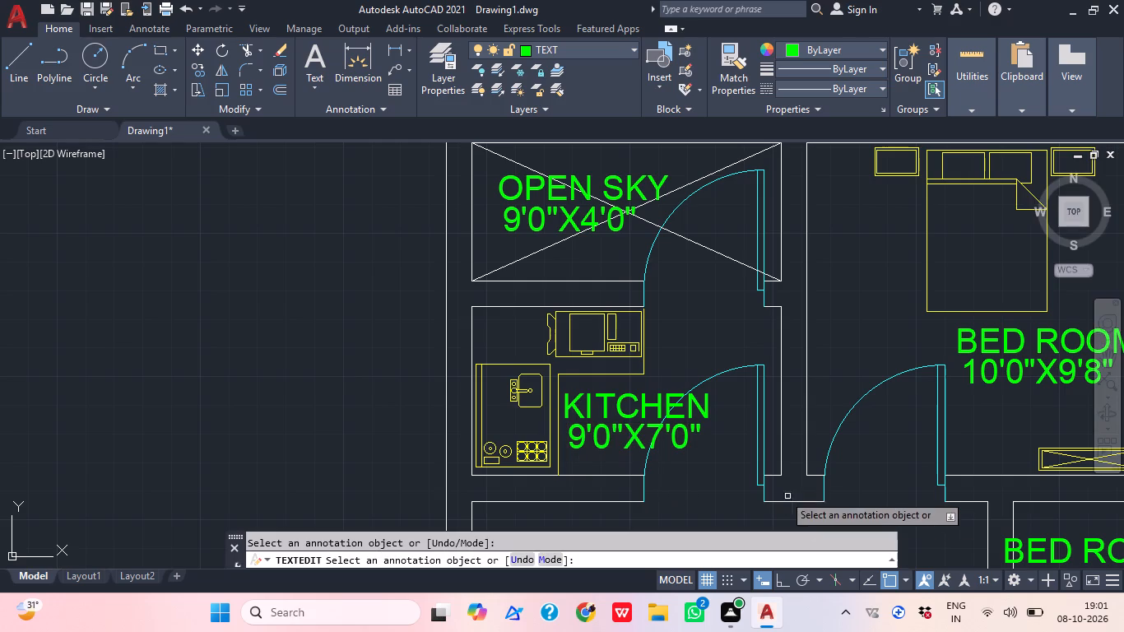
Change the room name in the small room south of the north-east bedroom to POOJA.
middle_click_drag(730, 460, 685, 430)
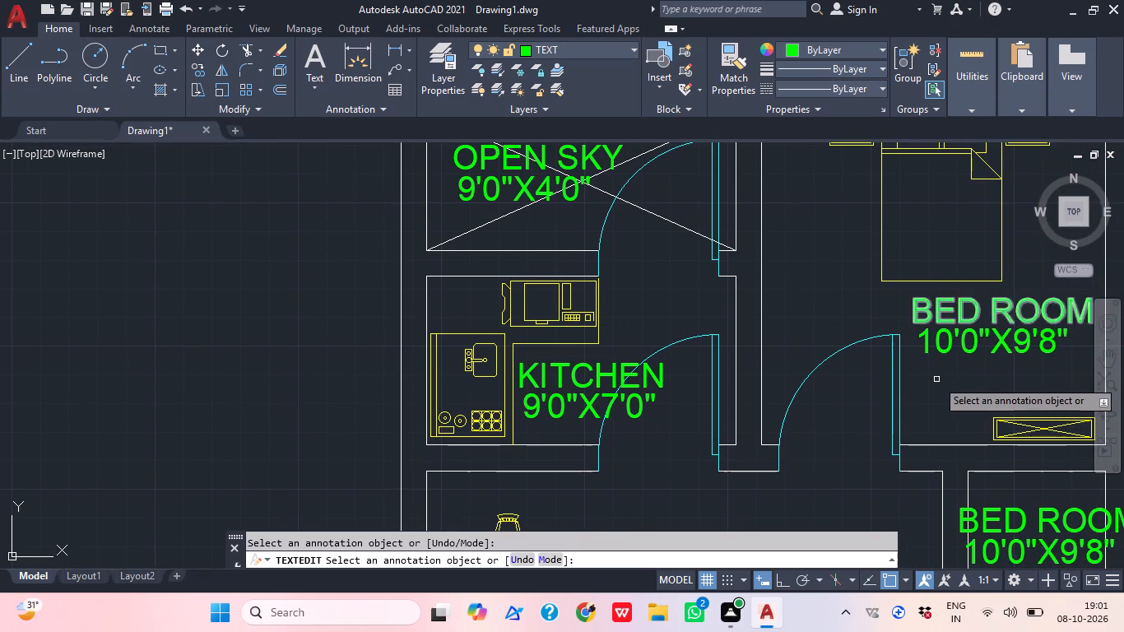
middle_click_drag(970, 389, 761, 223)
scroll(744, 203, "down", 1)
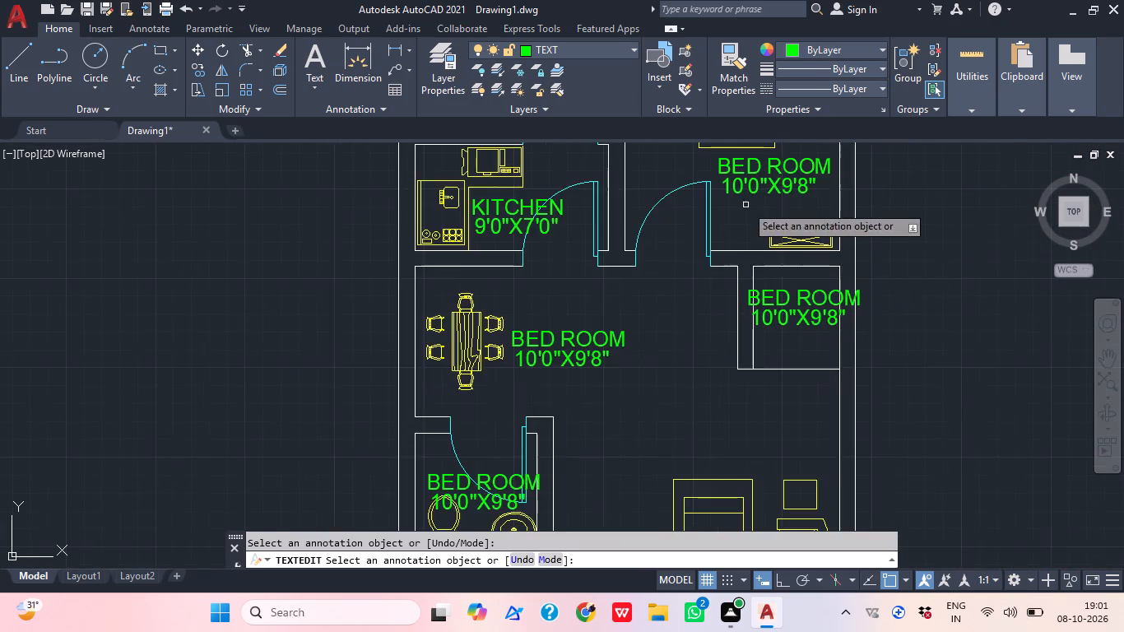
scroll(809, 305, "up", 2)
double_click(755, 286)
double_click(742, 281)
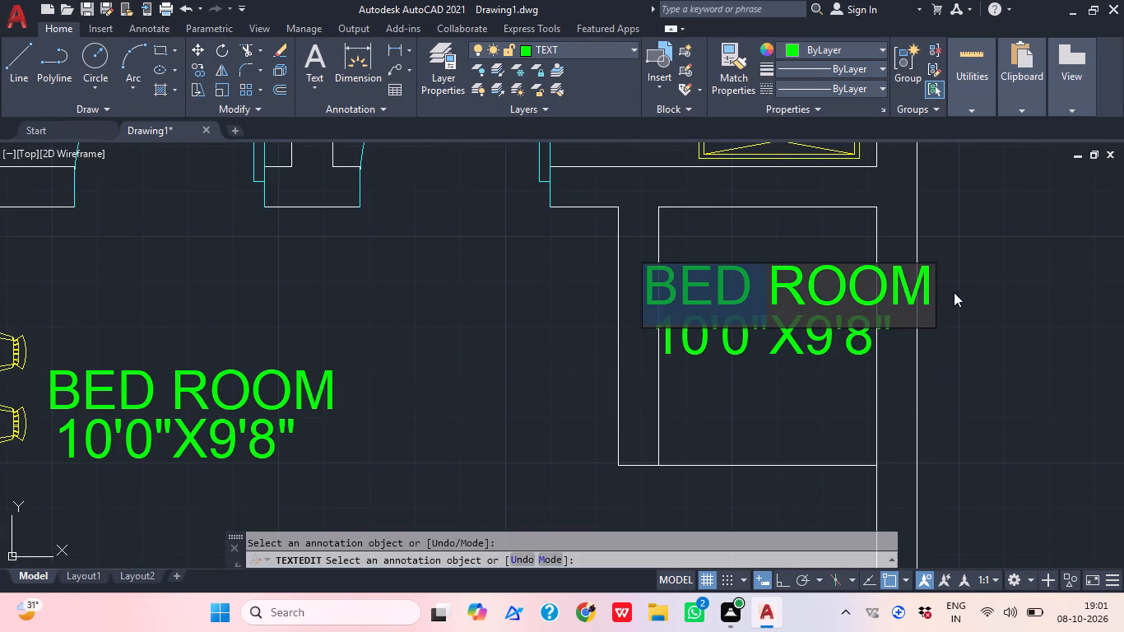
left_click(926, 287)
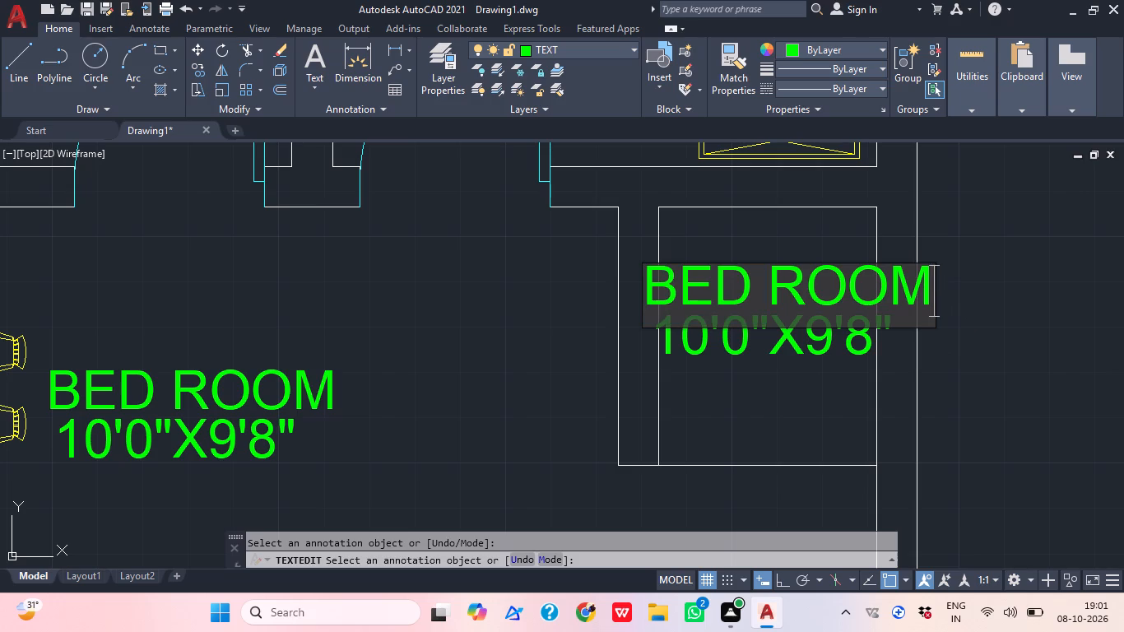
key("BackSpace")
key("BackSpace")
key("BackSpace")
key("BackSpace")
key("BackSpace")
key("BackSpace")
key("BackSpace")
key("BackSpace")
key("BackSpace")
key("BackSpace")
key("BackSpace")
key("BackSpace")
key("BackSpace")
type("POOJA")
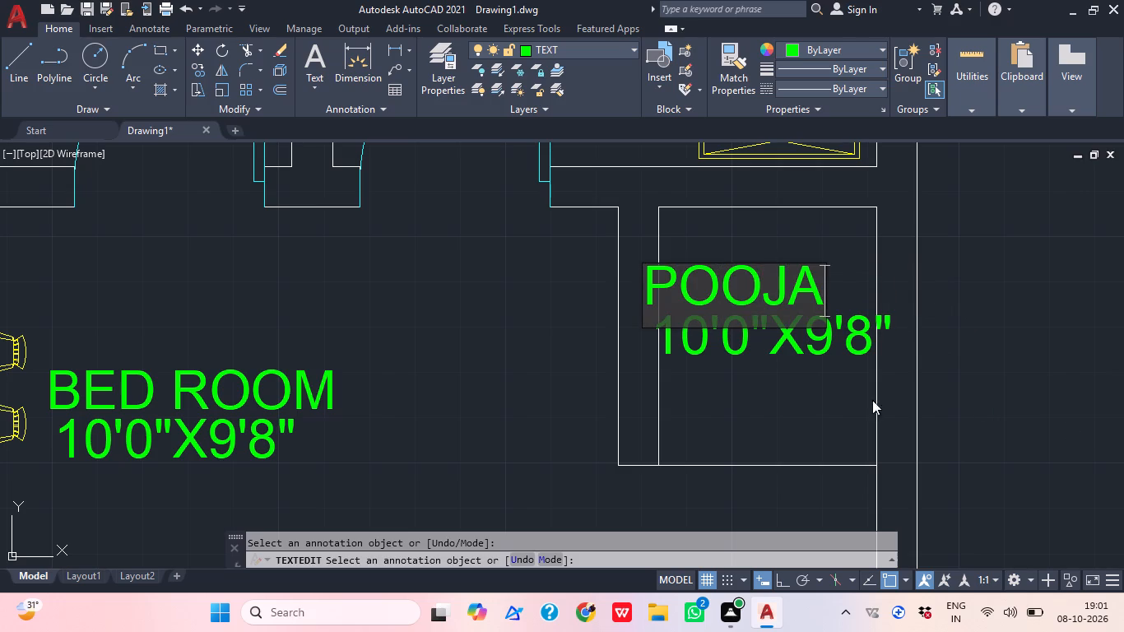
left_click(806, 379)
Change the size text under the POOJA label to 4'0"X4'0" and finish text editing.
left_click(785, 342)
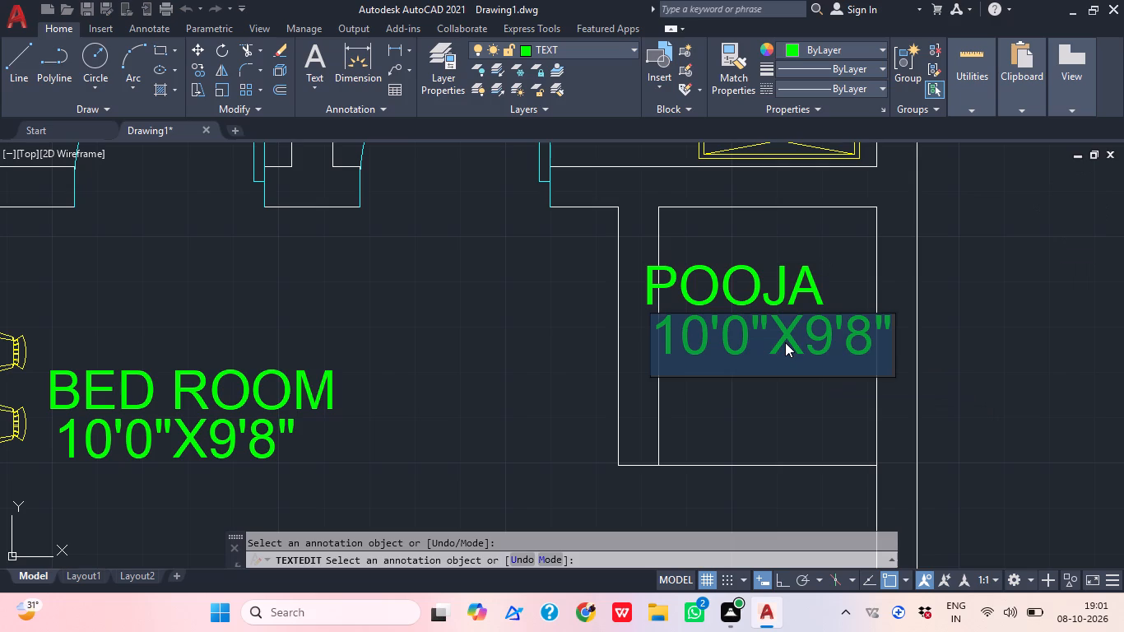
key("4")
key("apostrophe")
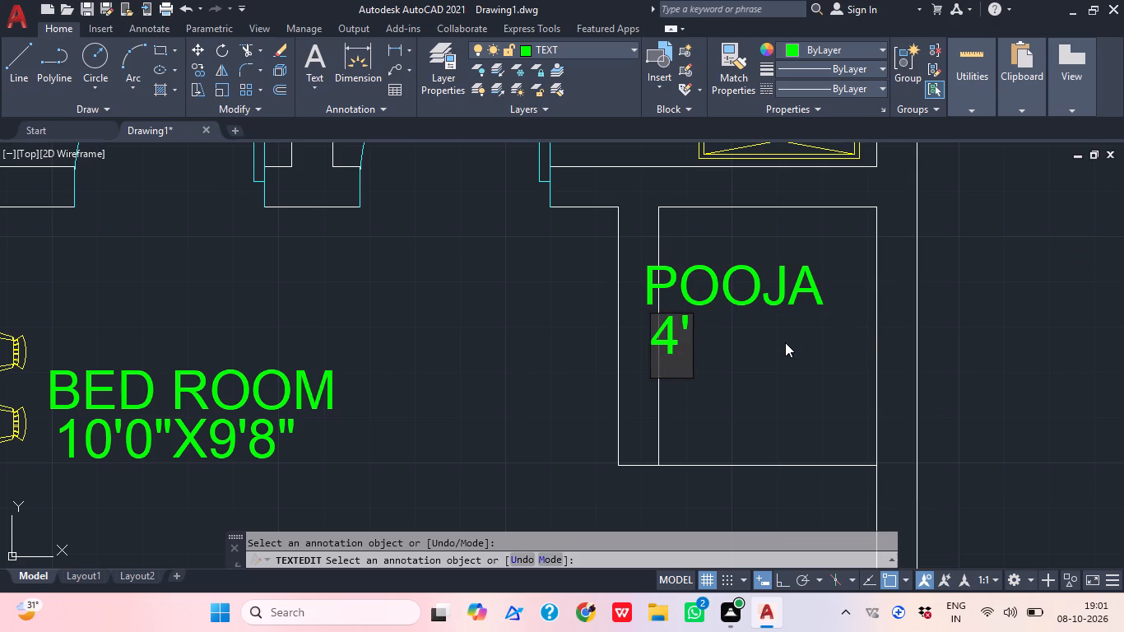
type("0\"X")
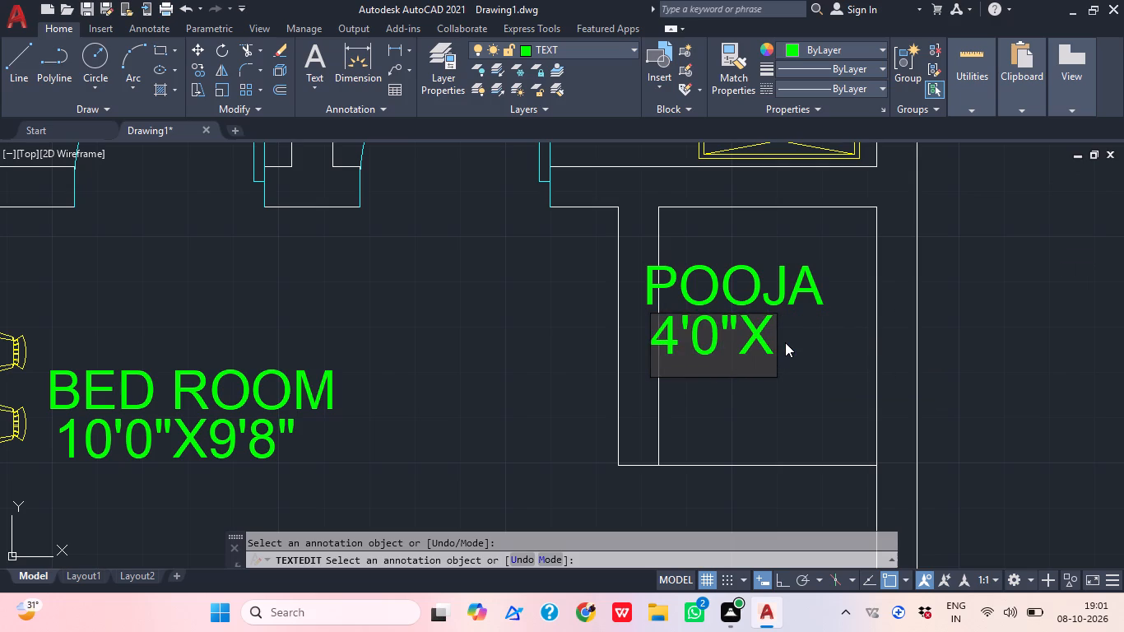
type("4'0\"")
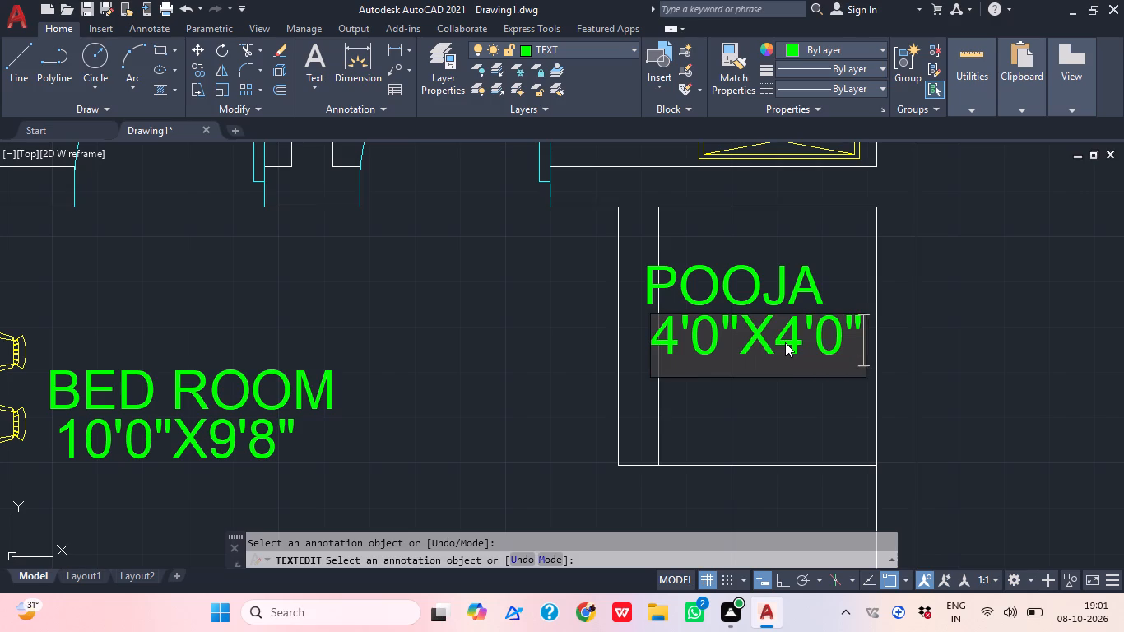
key("Return")
key("Escape")
Move the POOJA text a little east so it sits inside the room's walls above its size text.
left_click(789, 301)
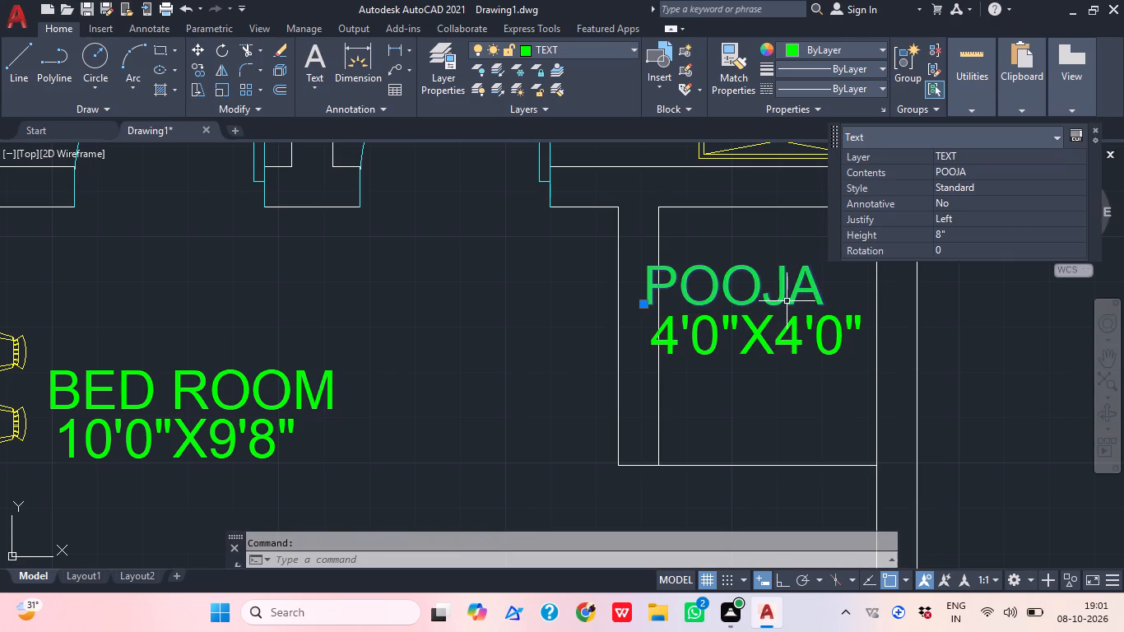
type("M")
key("space")
left_click(787, 301)
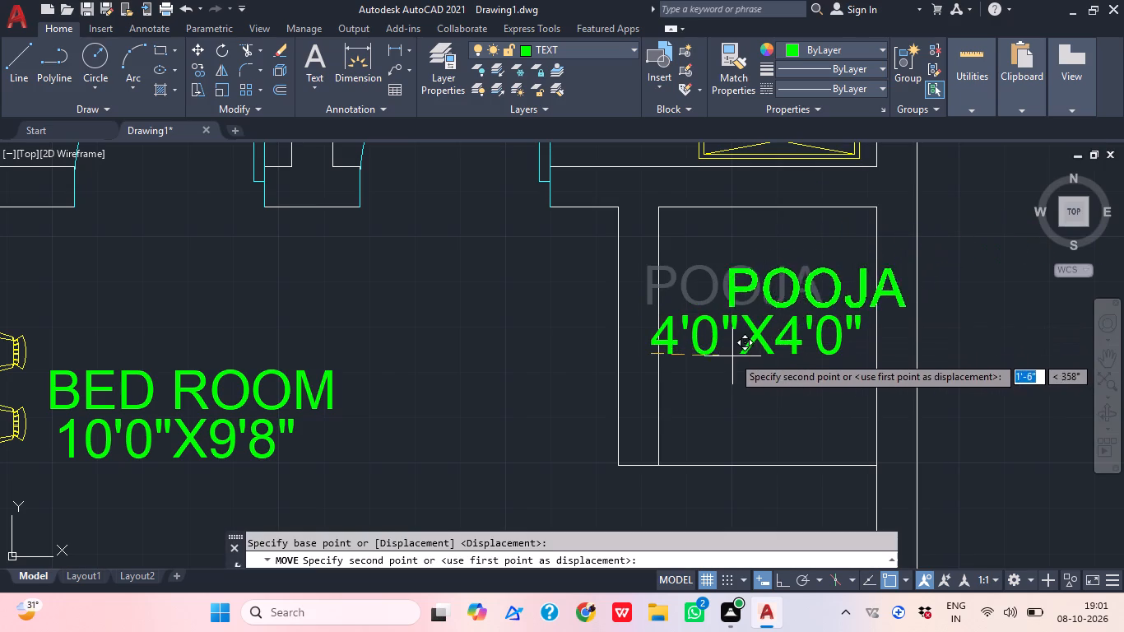
left_click(690, 351)
Change the room name beside the dining table to DINING.
scroll(998, 308, "down", 3)
scroll(840, 331, "up", 2)
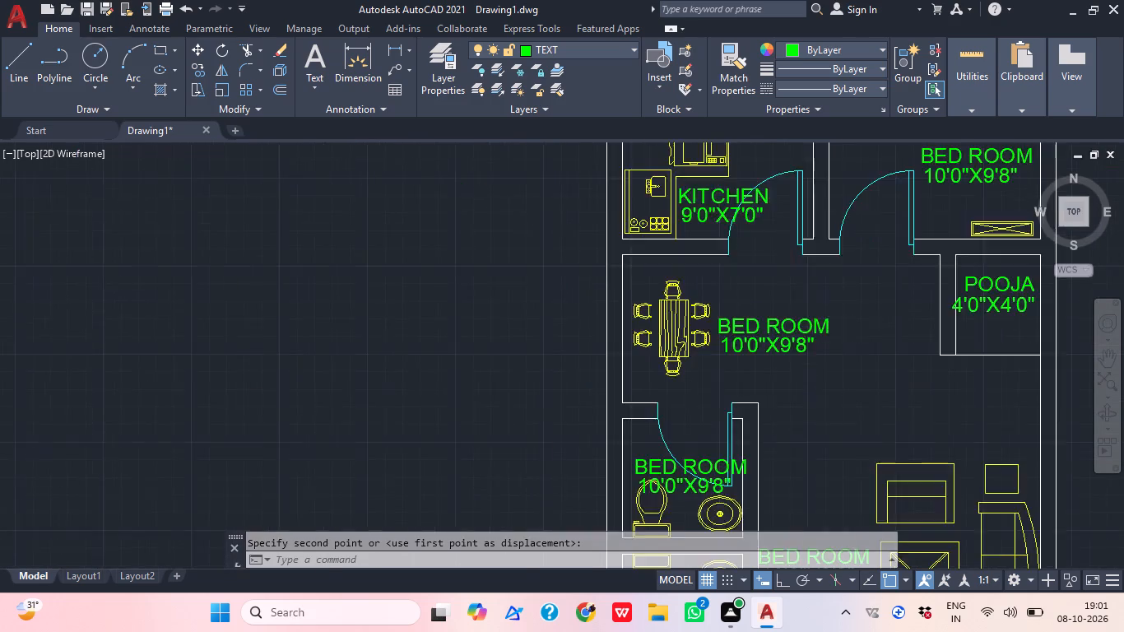
double_click(745, 315)
left_click(736, 326)
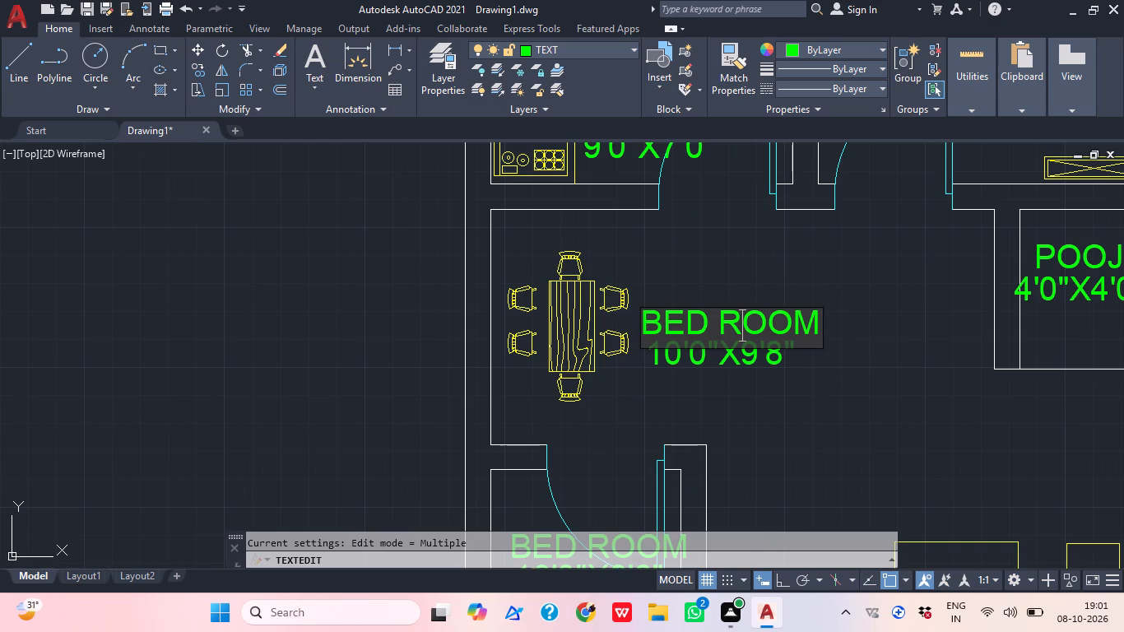
key("d")
key("BackSpace")
key("BackSpace")
key("BackSpace")
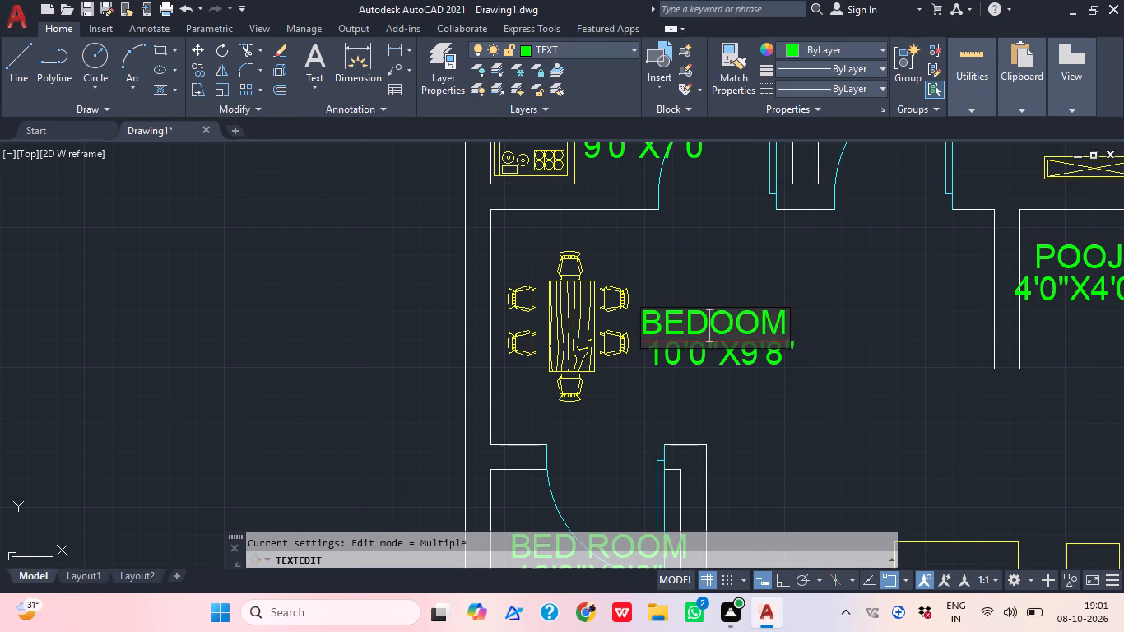
key("BackSpace")
key("BackSpace")
key("BackSpace")
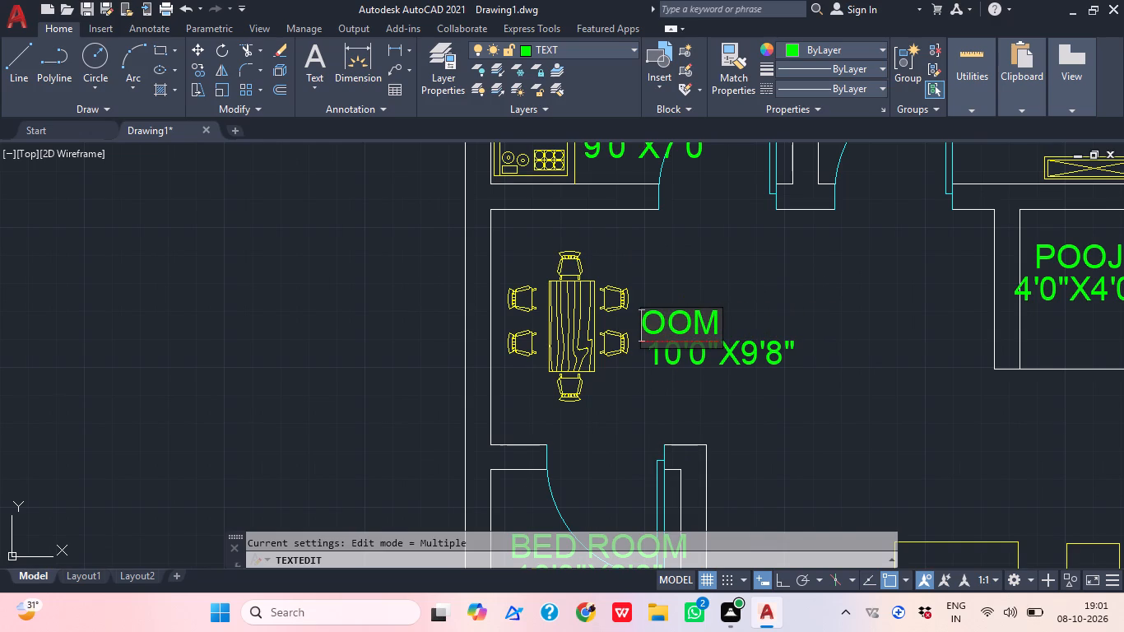
left_click(717, 337)
key("BackSpace")
key("BackSpace")
key("BackSpace")
key("BackSpace")
key("BackSpace")
key("BackSpace")
key("BackSpace")
type("DINING")
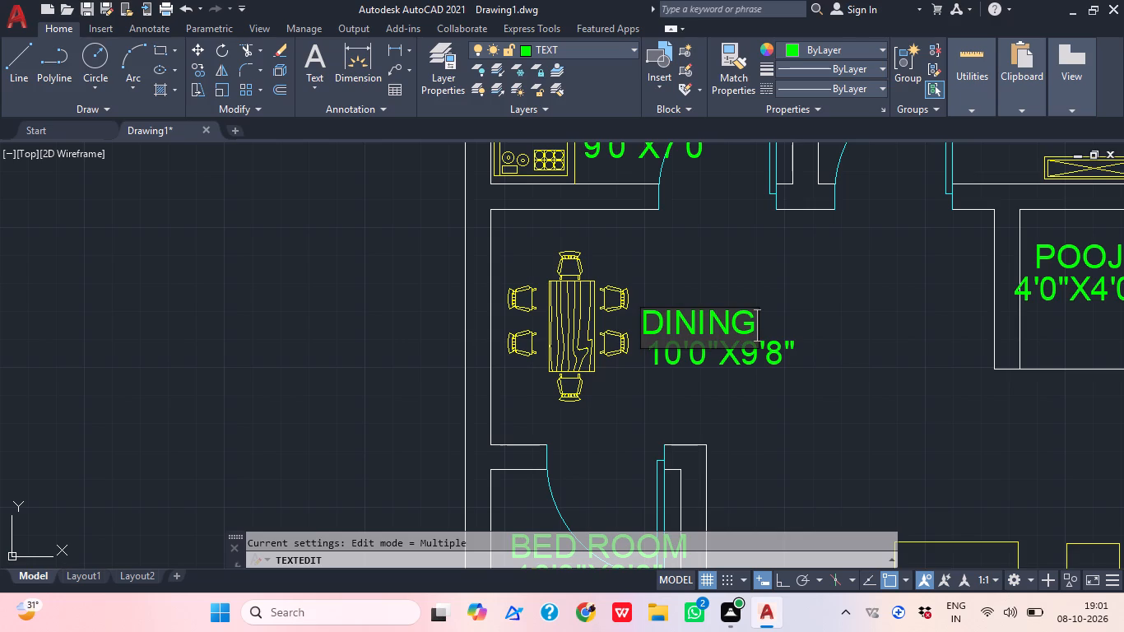
left_click(746, 341)
left_click(770, 379)
Change the size text under the DINING label to 9'0"X7'0".
left_click(745, 351)
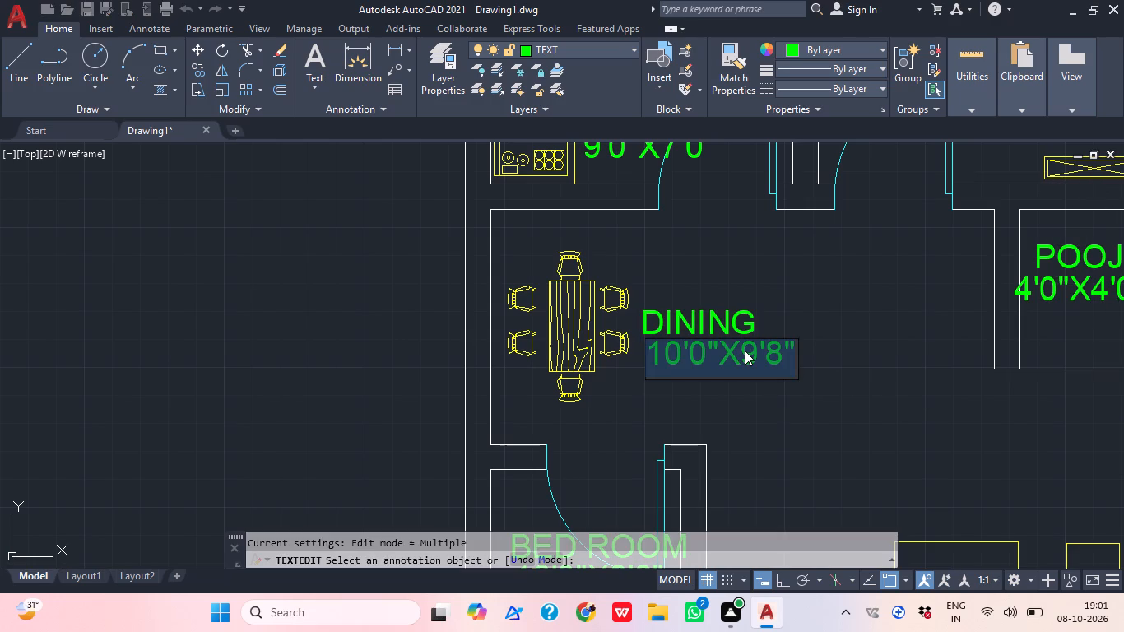
type("9'0")
type("\"X")
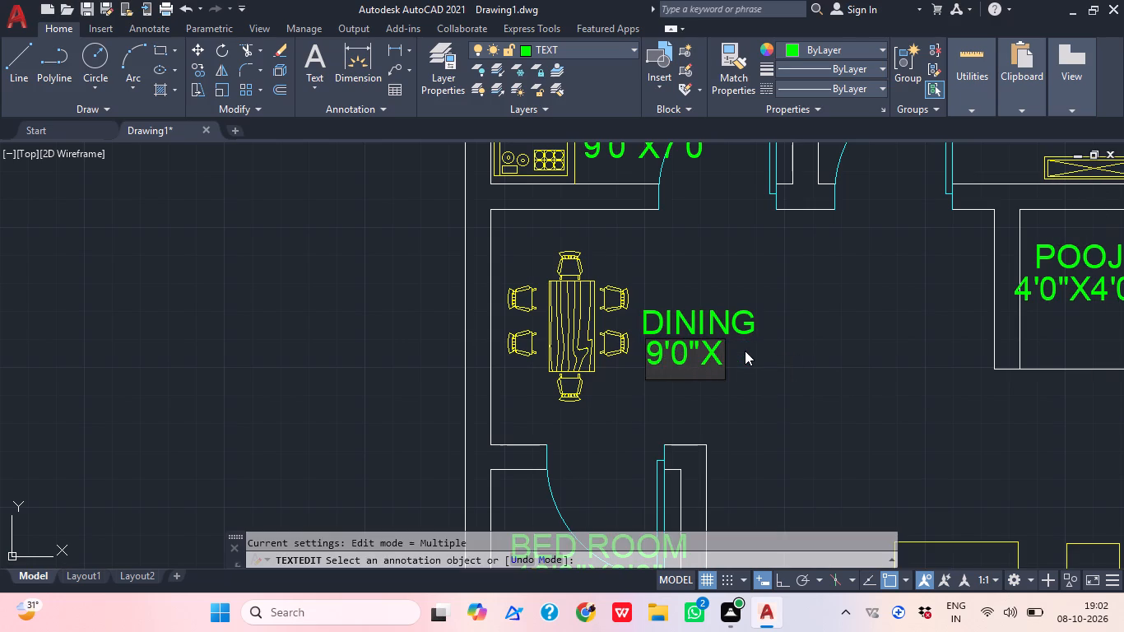
type("7'0\"")
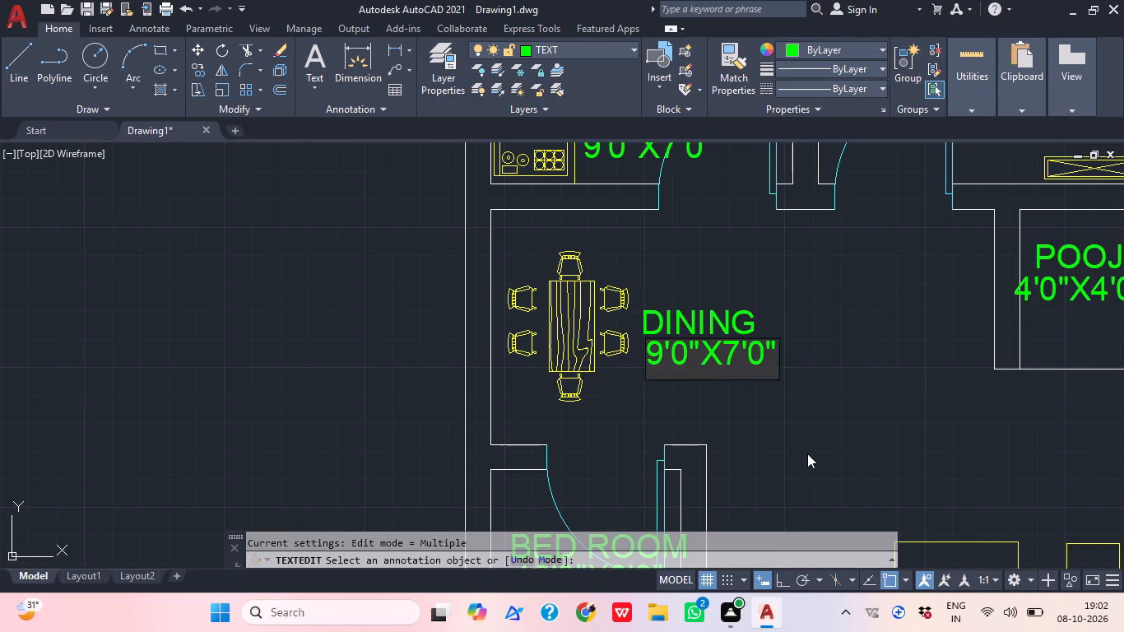
left_click(810, 448)
Change the room name in the northern toilet, just south of the dining area, to TOILET.
middle_click_drag(894, 336, 838, 273)
scroll(882, 333, "down", 2)
scroll(825, 328, "up", 1)
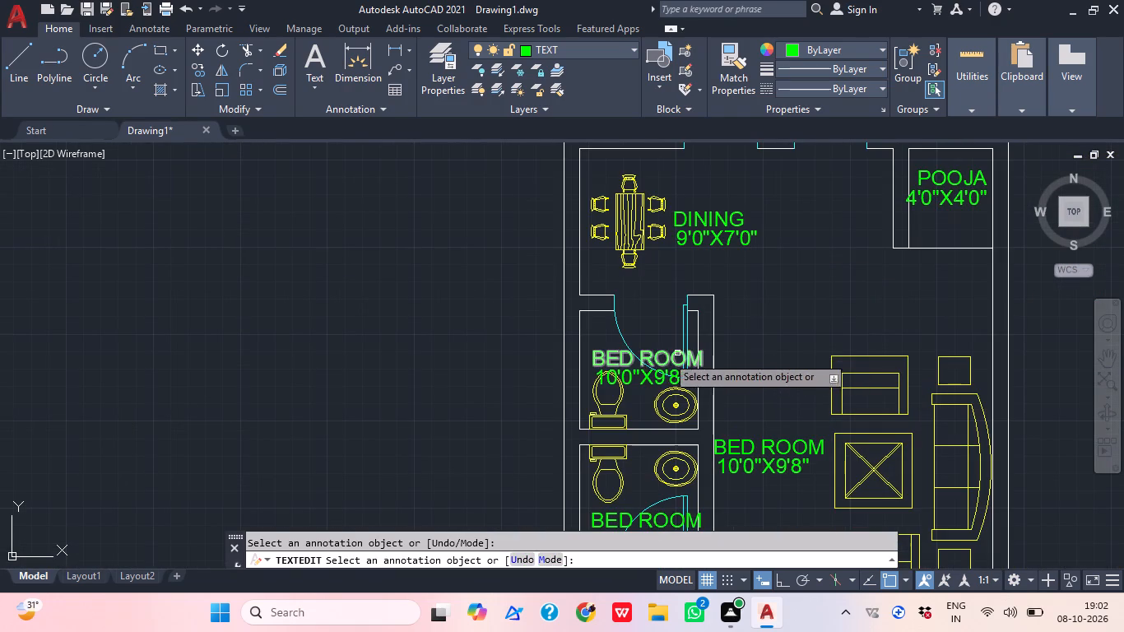
left_click(601, 356)
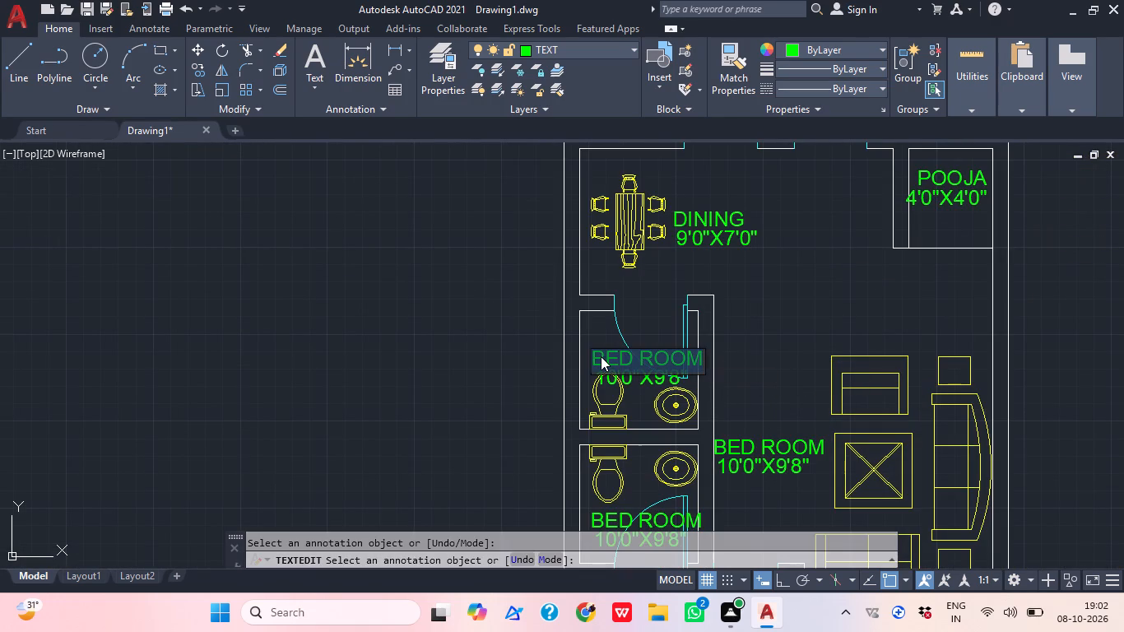
type("TOILET")
left_click(645, 380)
Change the size text under the northern TOILET label to 5'8"X5;8".
left_click(633, 375)
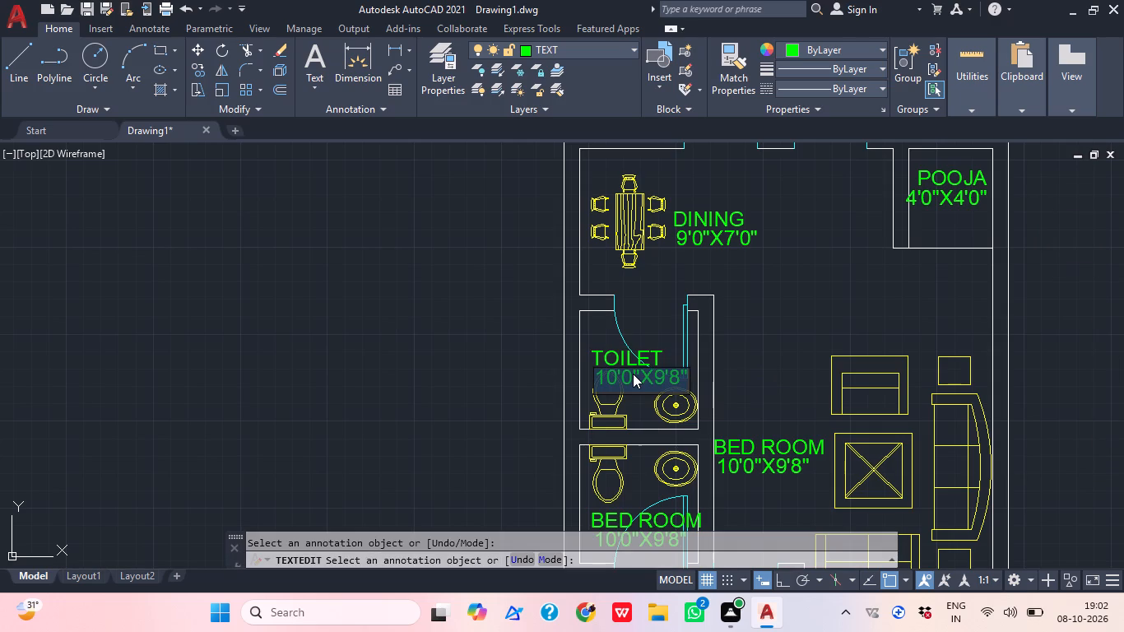
type("5'8\"X")
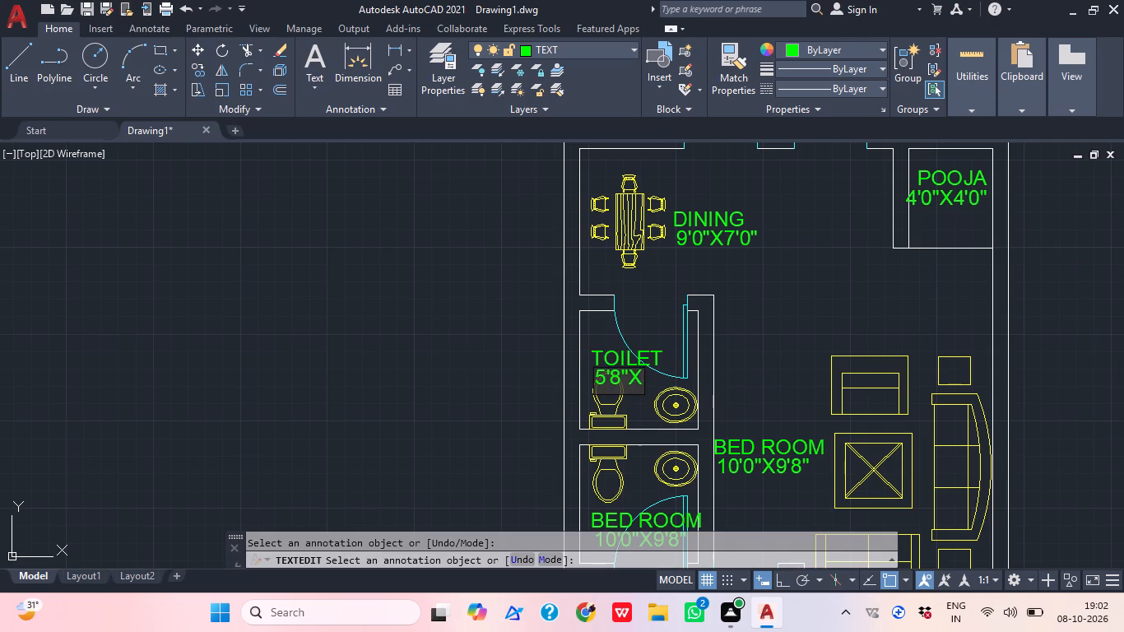
type("5;8\"")
key("Return")
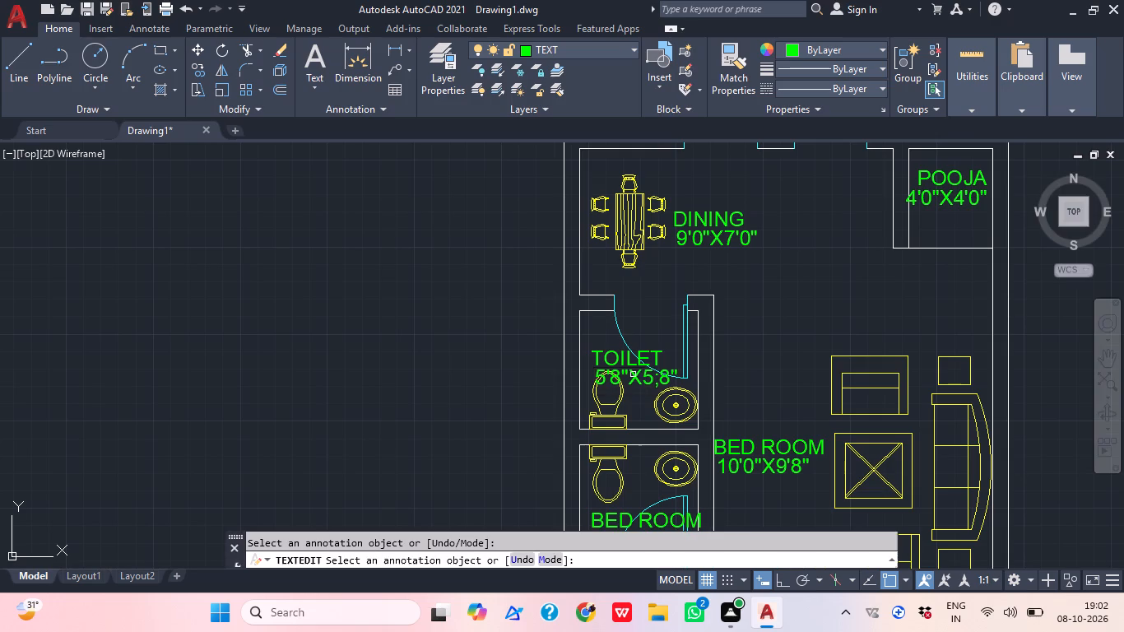
Delete the BED ROOM name and its size text from the southern toilet.
middle_click_drag(680, 486, 711, 432)
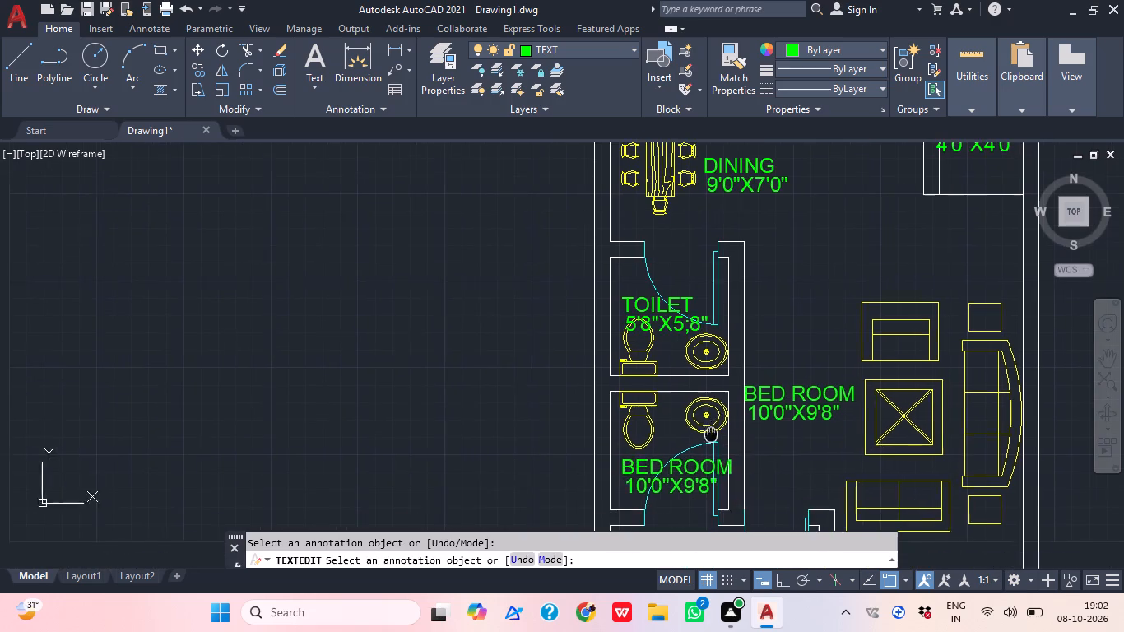
middle_click_drag(711, 432, 711, 433)
scroll(729, 327, "down", 1)
key("Escape")
scroll(701, 407, "up", 2)
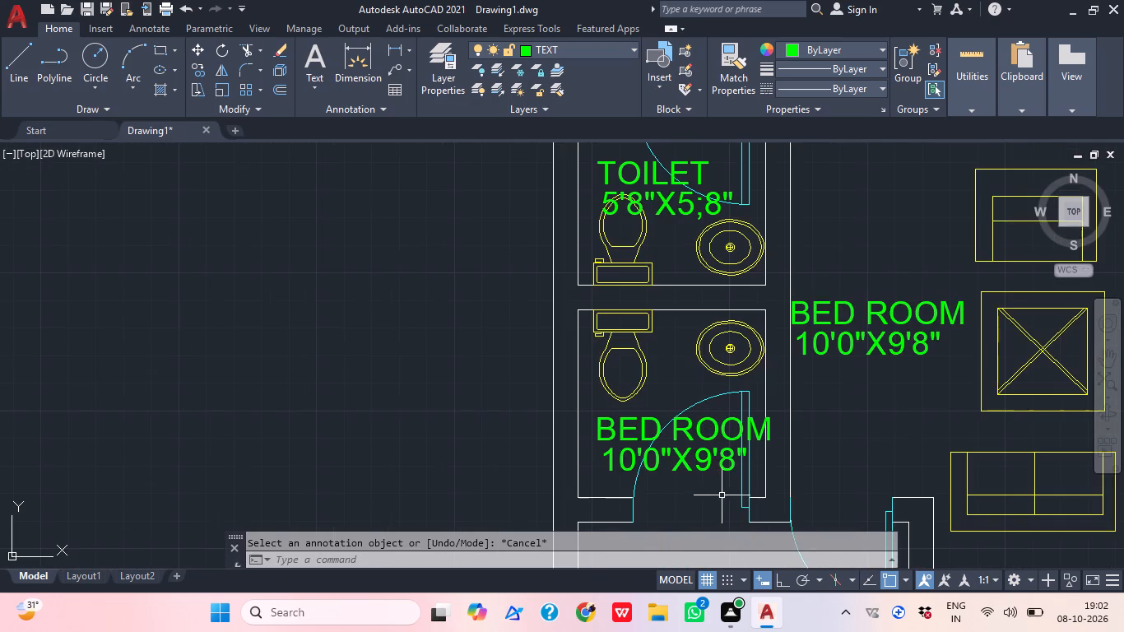
left_click(702, 449)
left_click(698, 434)
key("Delete")
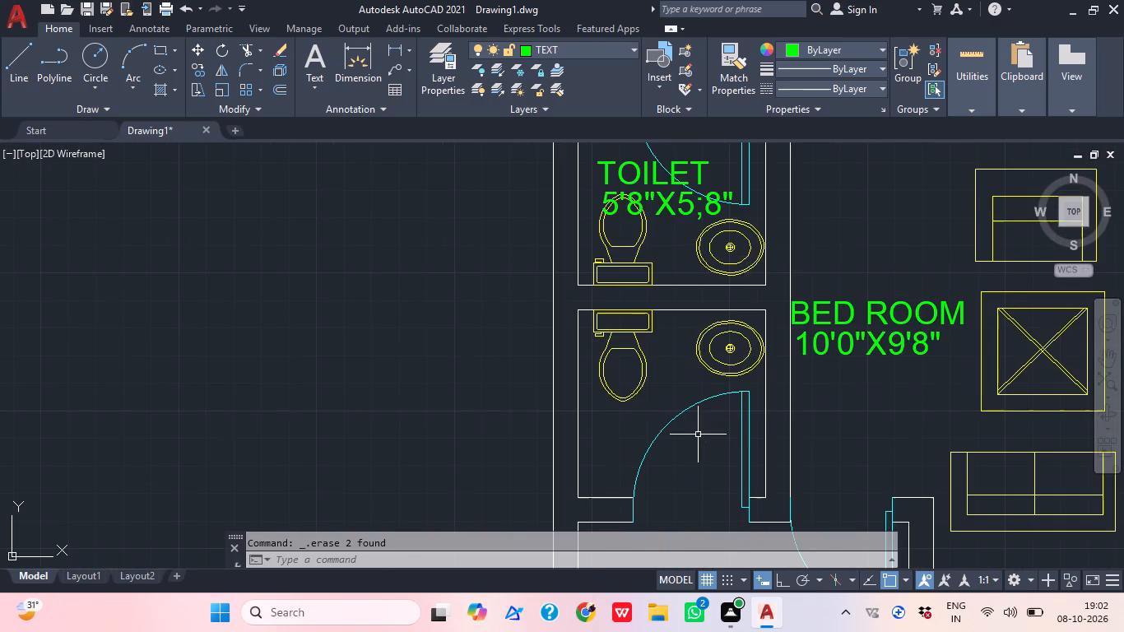
Copy the northern TOILET name and size text about 7'-2" south into the southern toilet.
left_click(637, 175)
double_click(667, 193)
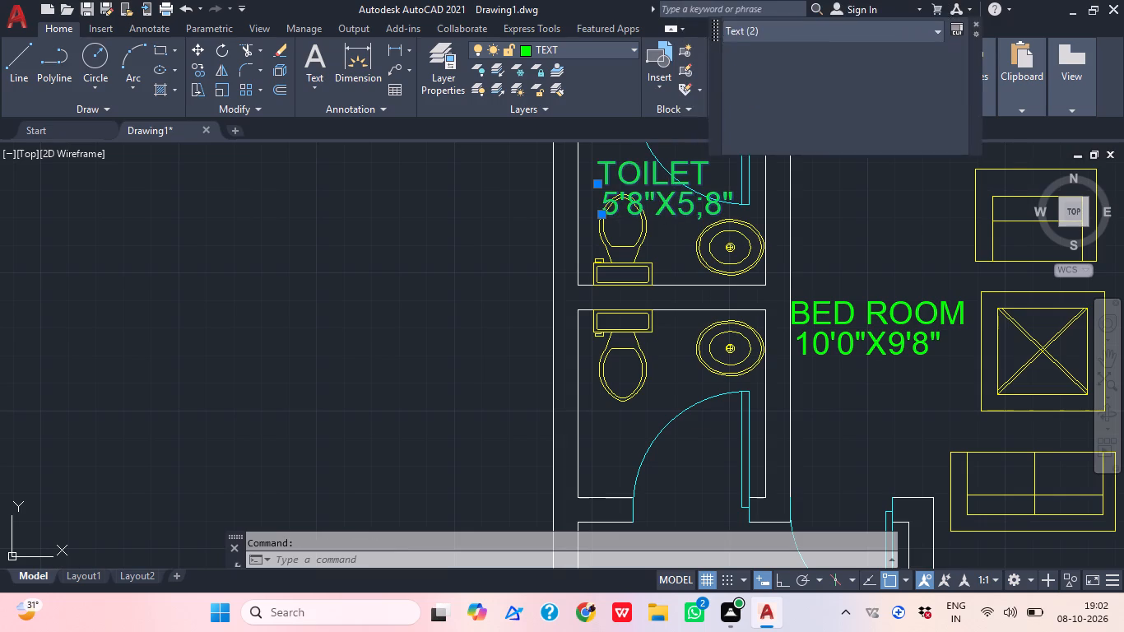
type("CO")
key("space")
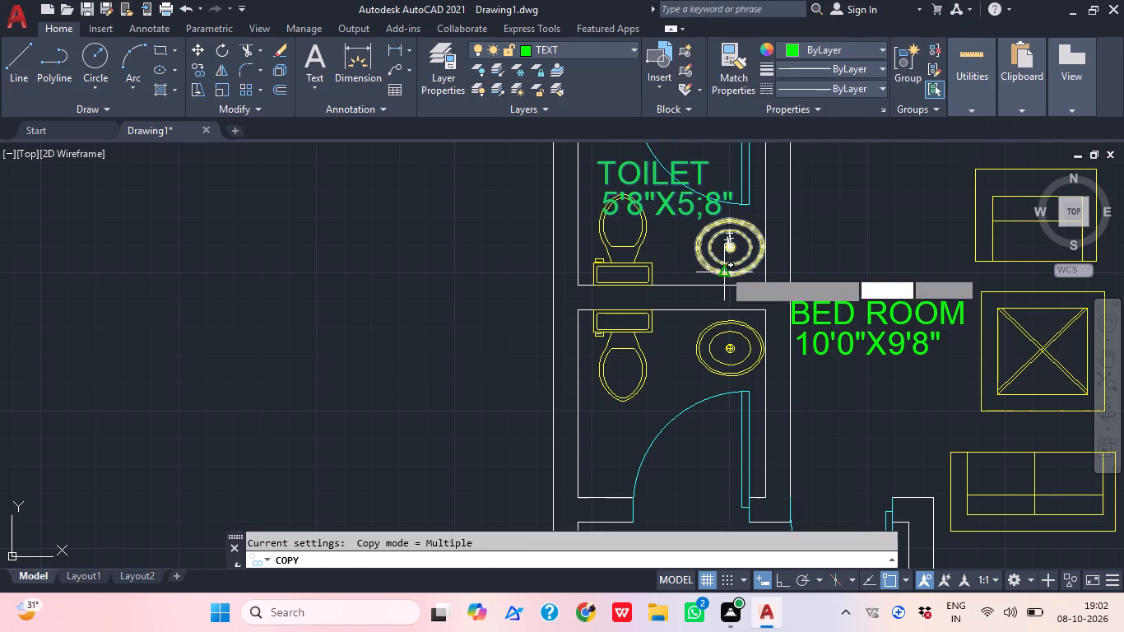
left_click(768, 281)
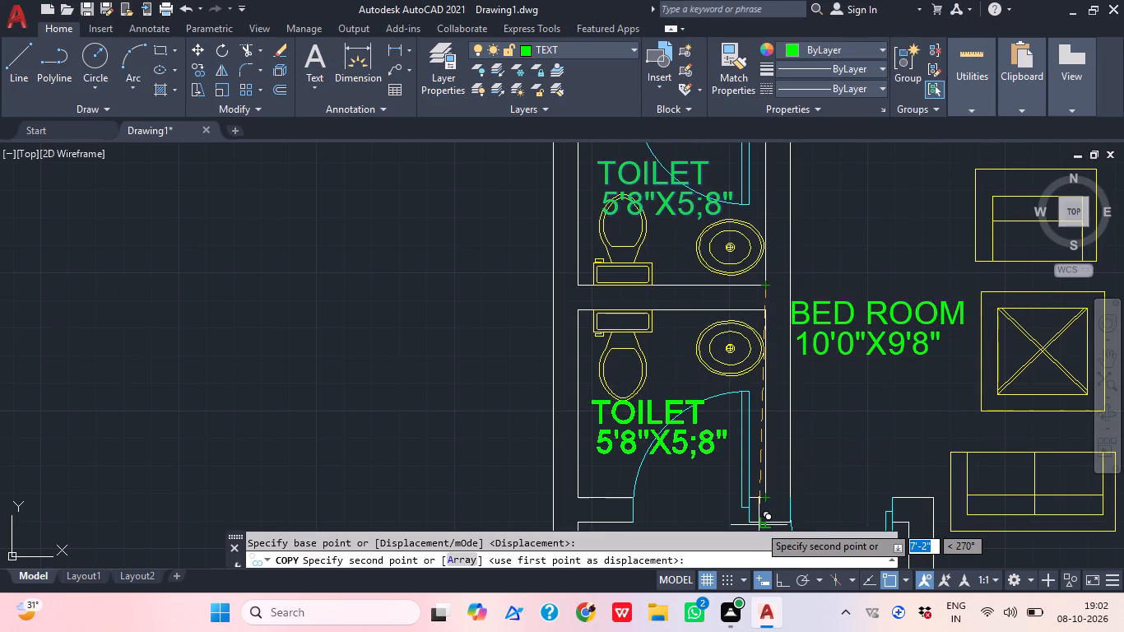
left_click(760, 523)
middle_click_drag(839, 426, 763, 530)
key("Escape")
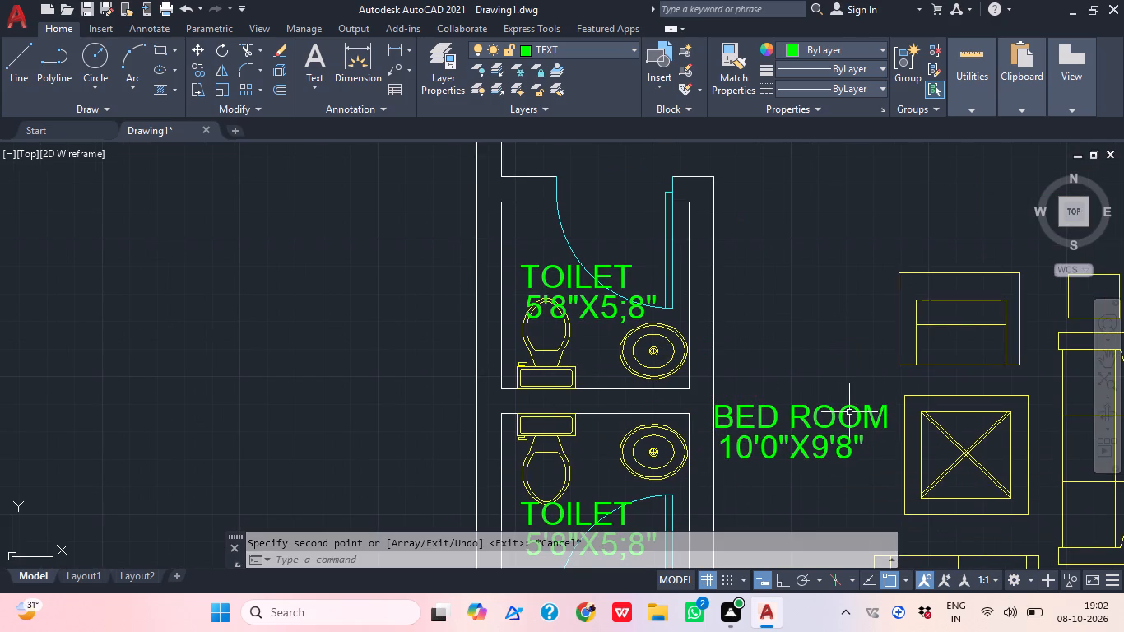
Change the room name between the toilets and the sofa set to LIVING AREA.
double_click(816, 421)
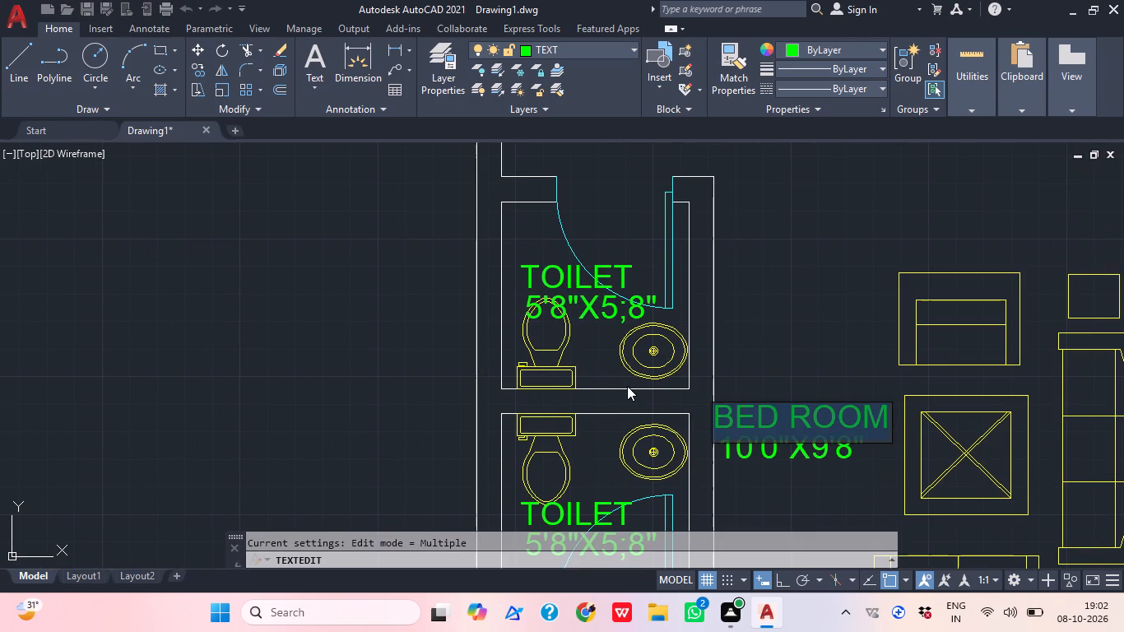
type("LIVING AREA")
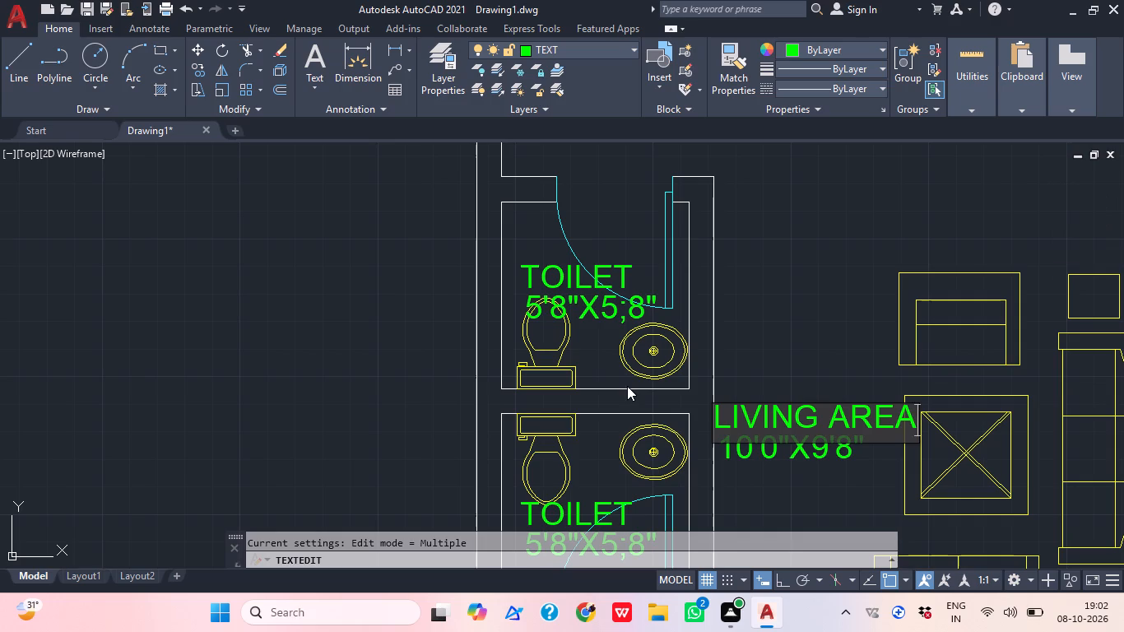
left_click(855, 462)
Change the size text under the LIVING AREA label to 13'0"X18'0".
left_click(820, 447)
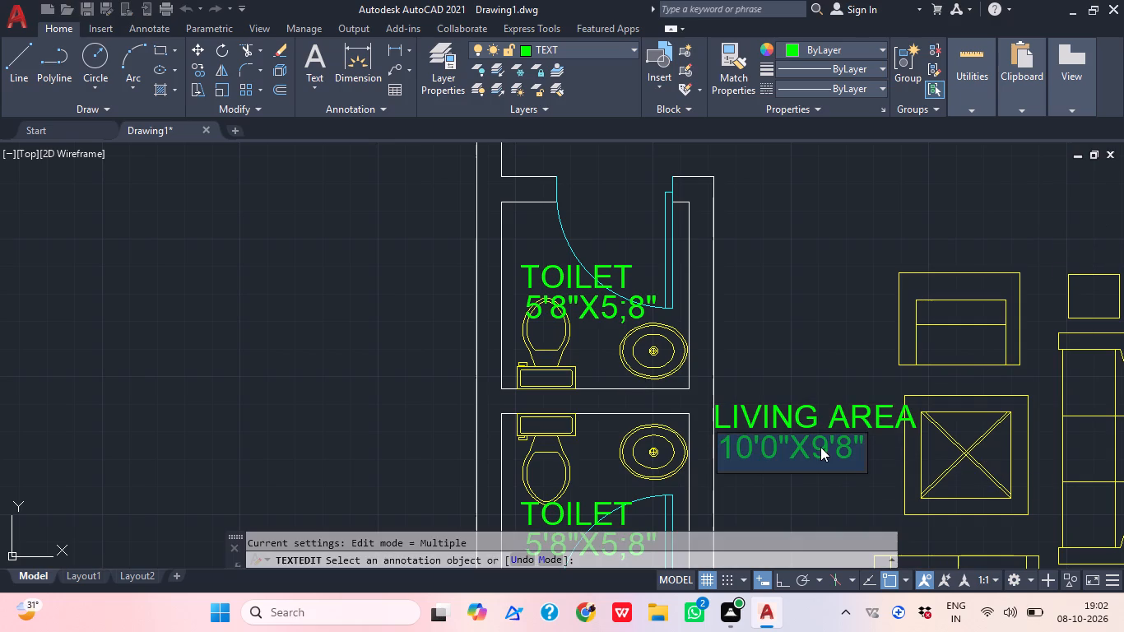
type("13'0\"")
key("x")
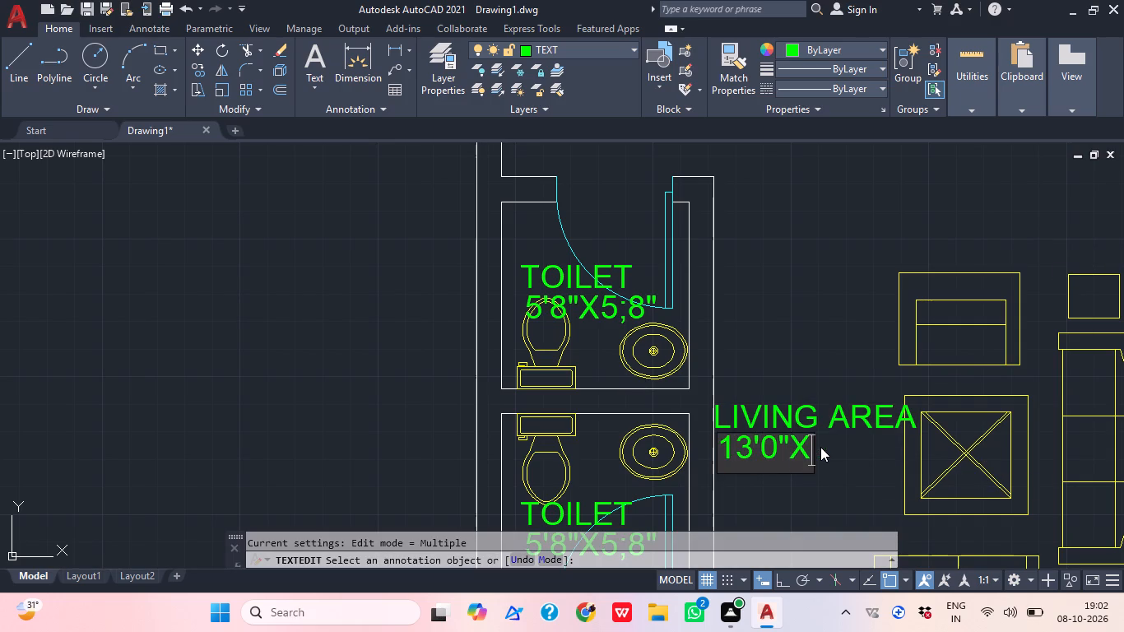
type("18'0\"")
left_click(729, 384)
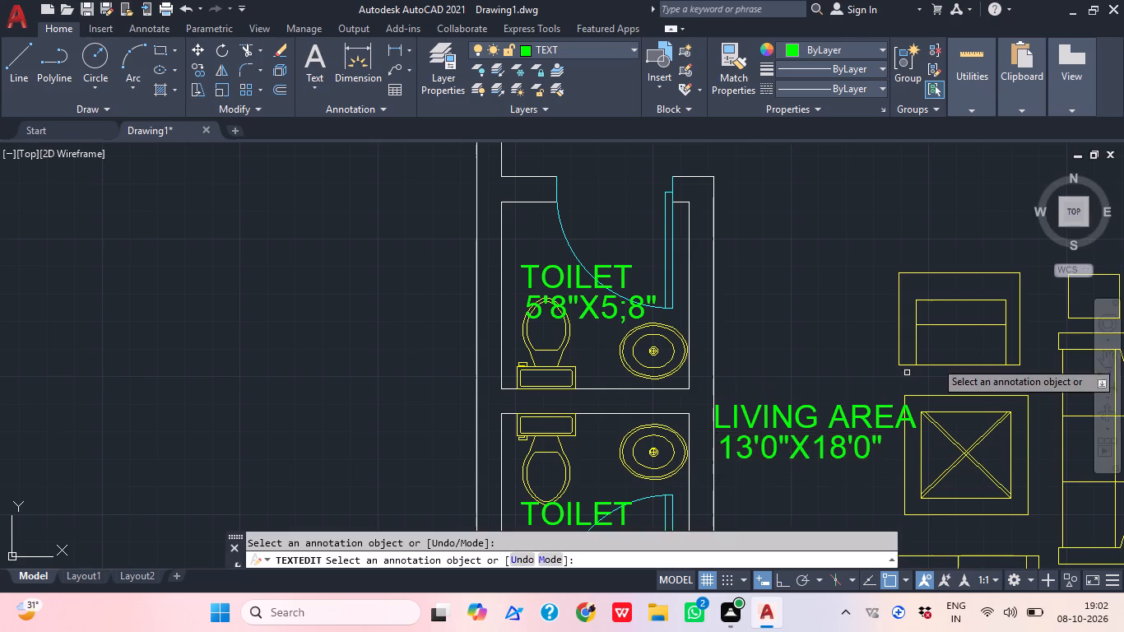
Change the size text under the BED ROOM label north of the staircase to 14'0"X10'0".
scroll(967, 351, "down", 2)
middle_click_drag(977, 377, 801, 288)
scroll(801, 288, "down", 1)
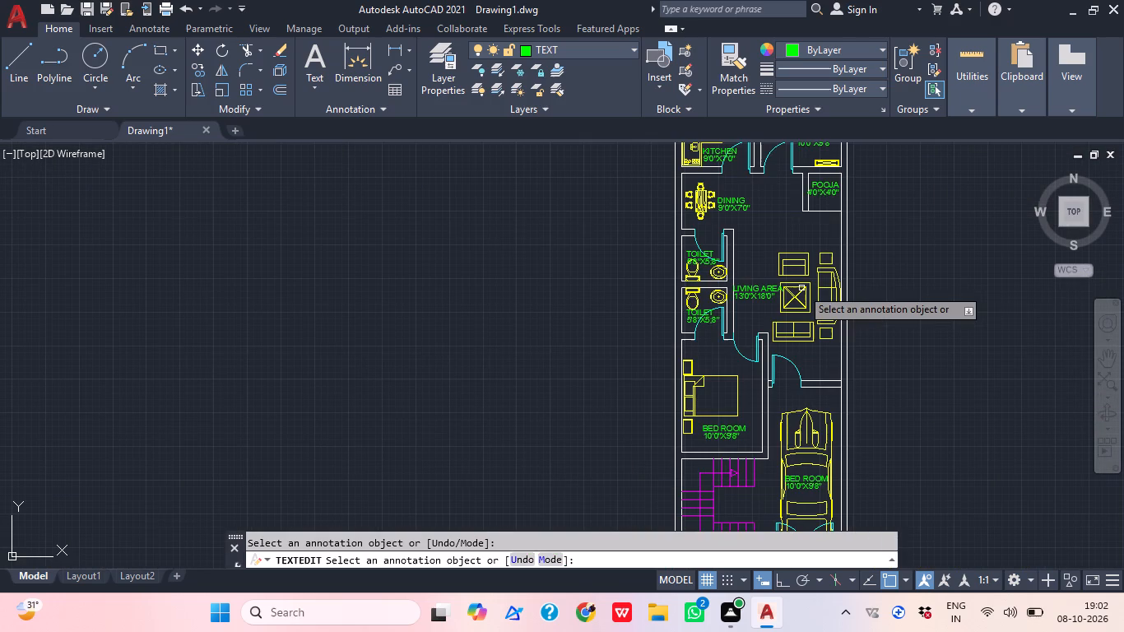
middle_click_drag(756, 393, 746, 312)
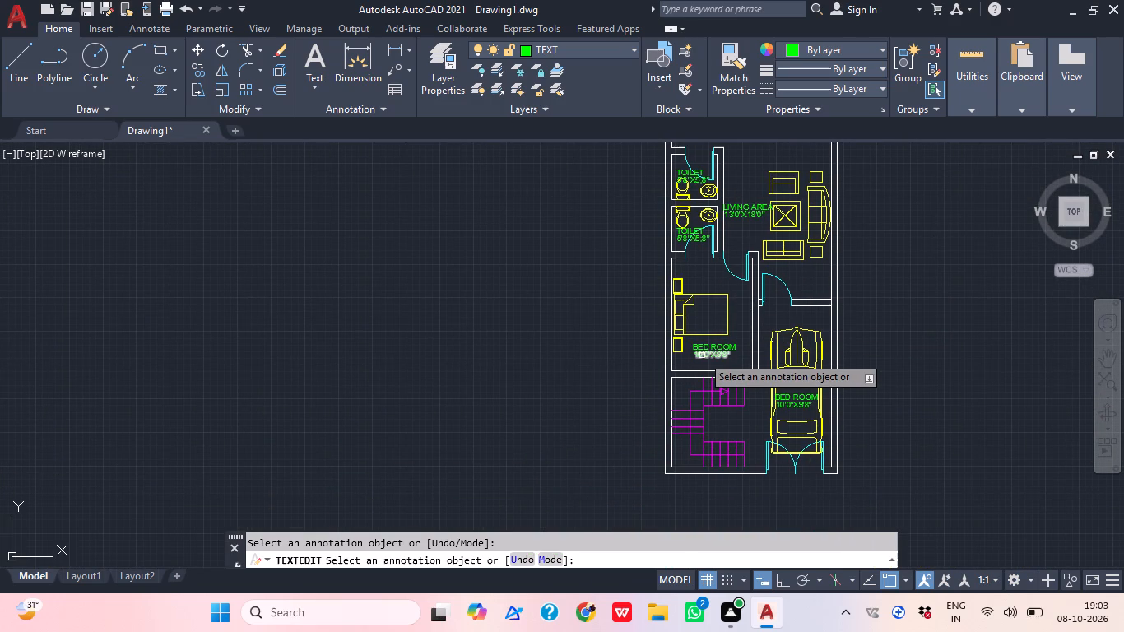
scroll(740, 367, "up", 2)
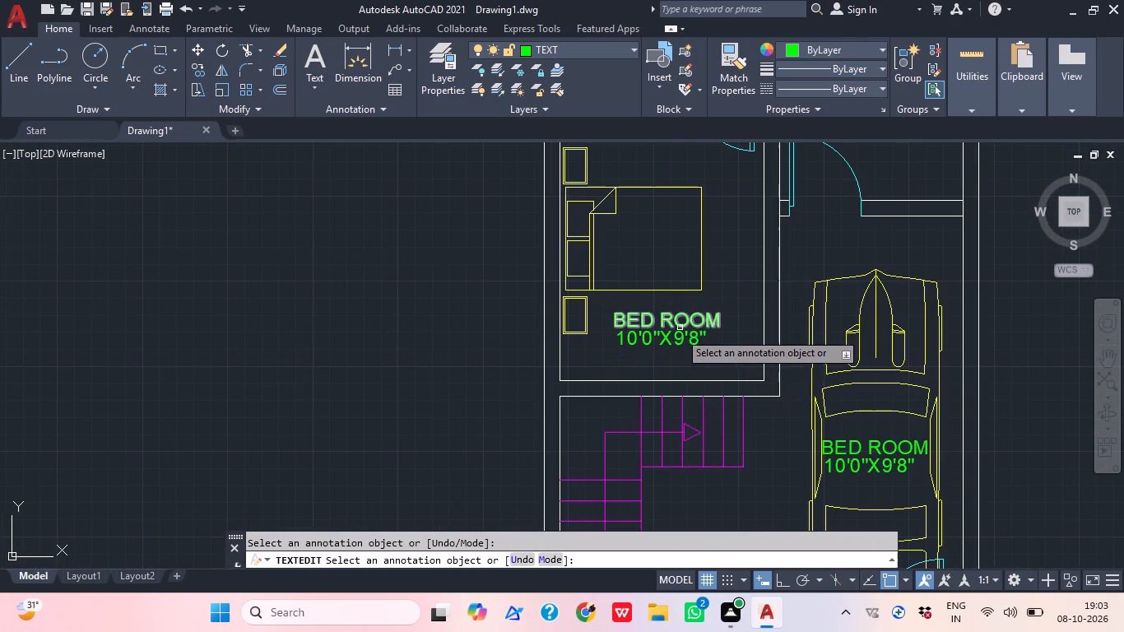
double_click(672, 342)
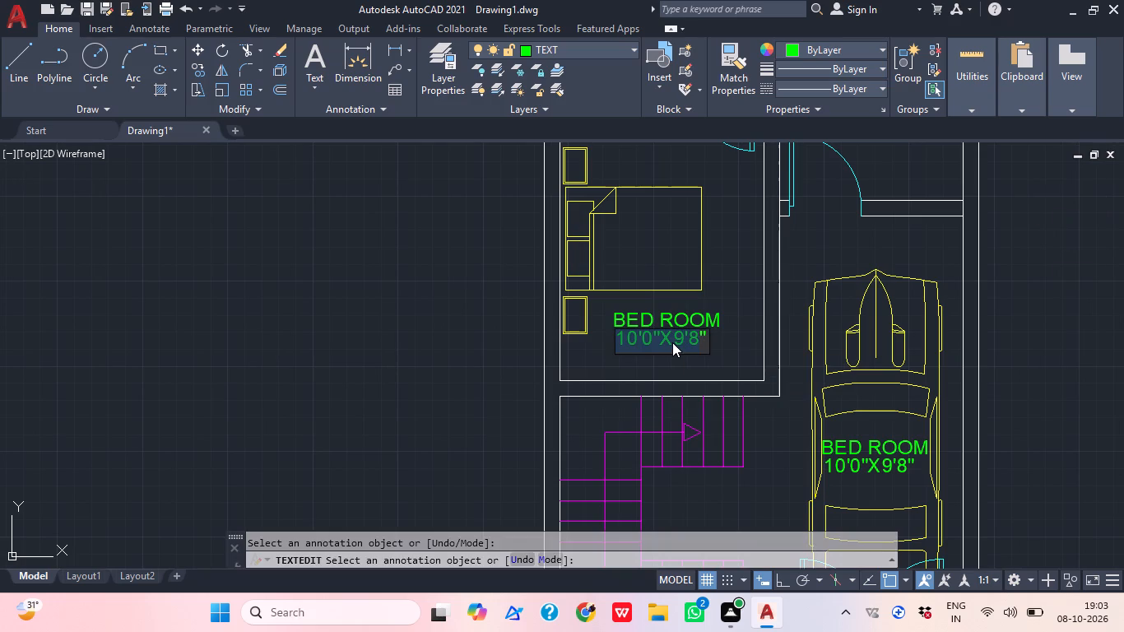
key("1")
type("4'")
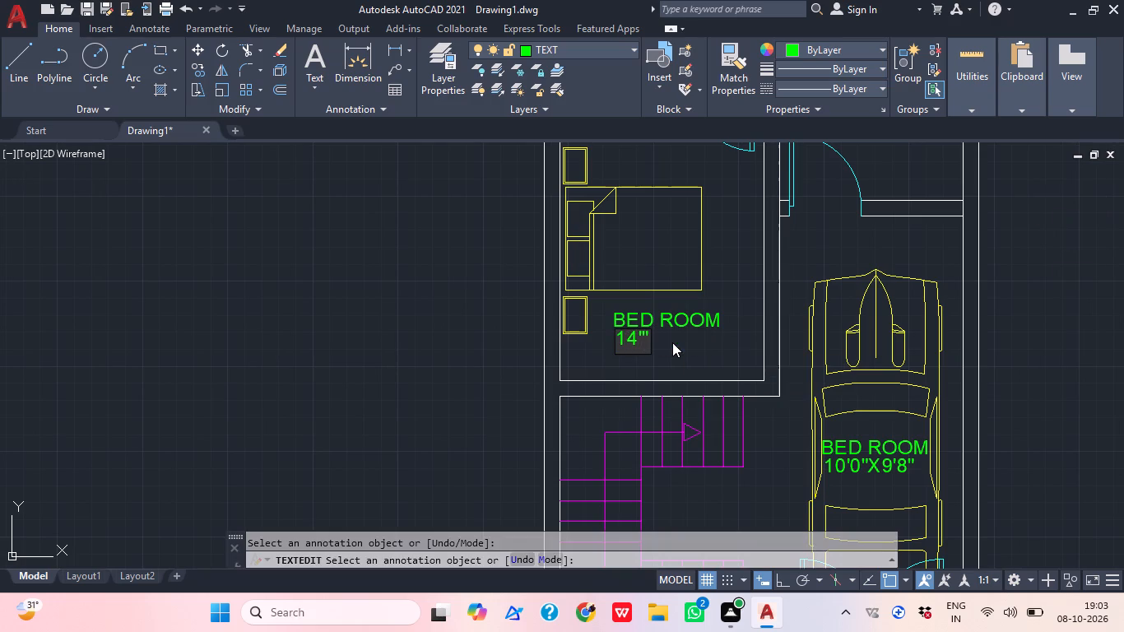
key("0")
type("\"X")
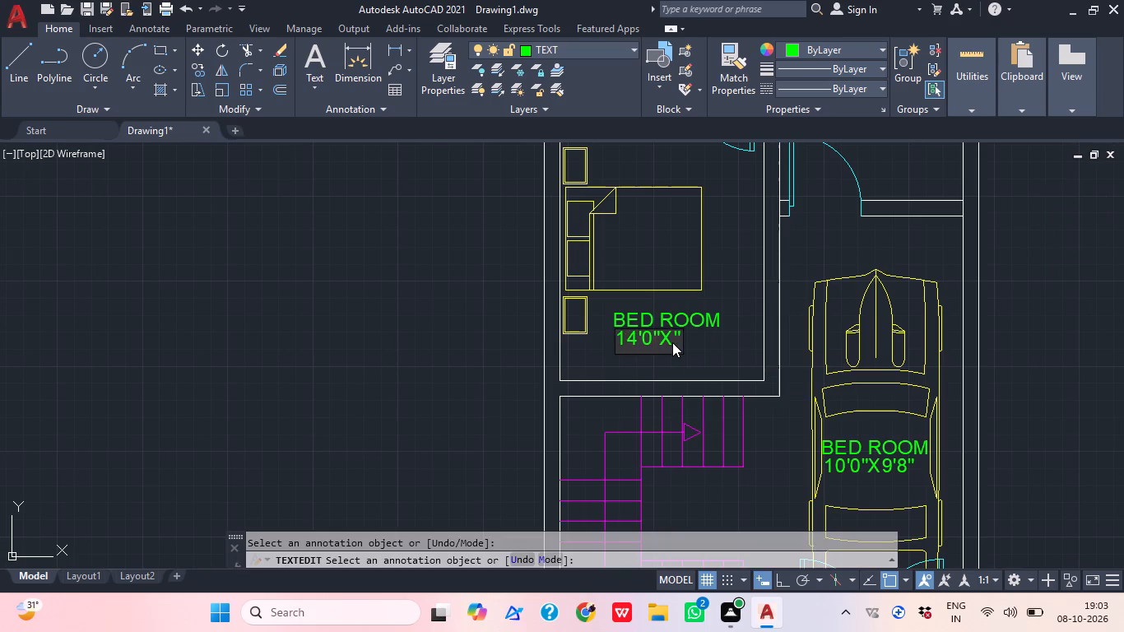
type("10'0")
left_click(753, 283)
Change the room name over the car to CAR PARK.
scroll(760, 369, "down", 1)
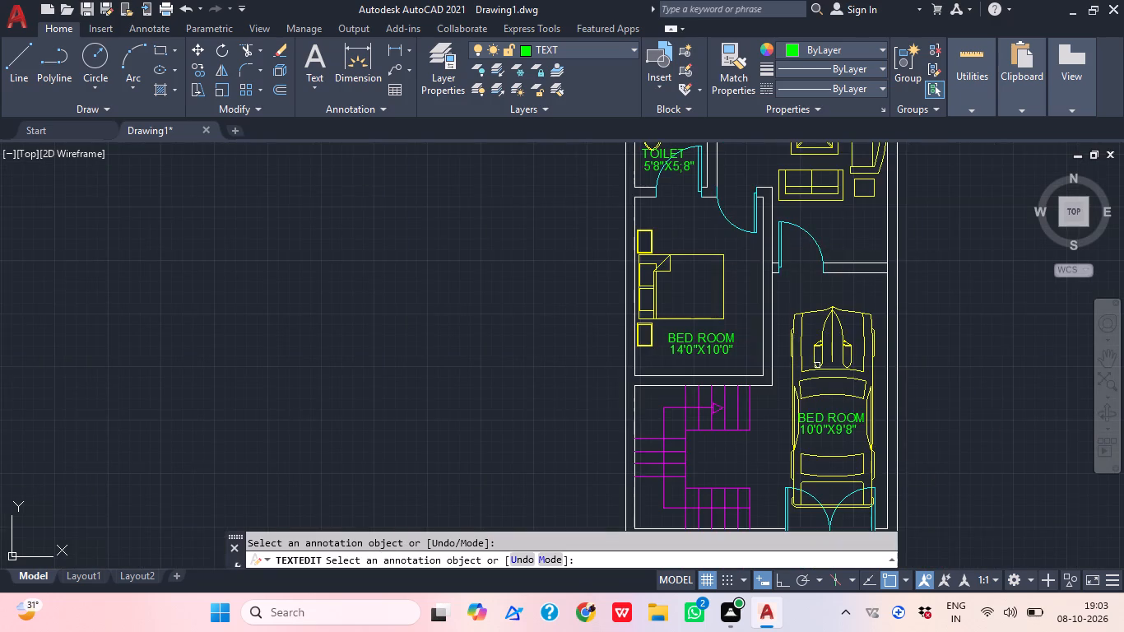
scroll(823, 454, "up", 2)
left_click(850, 351)
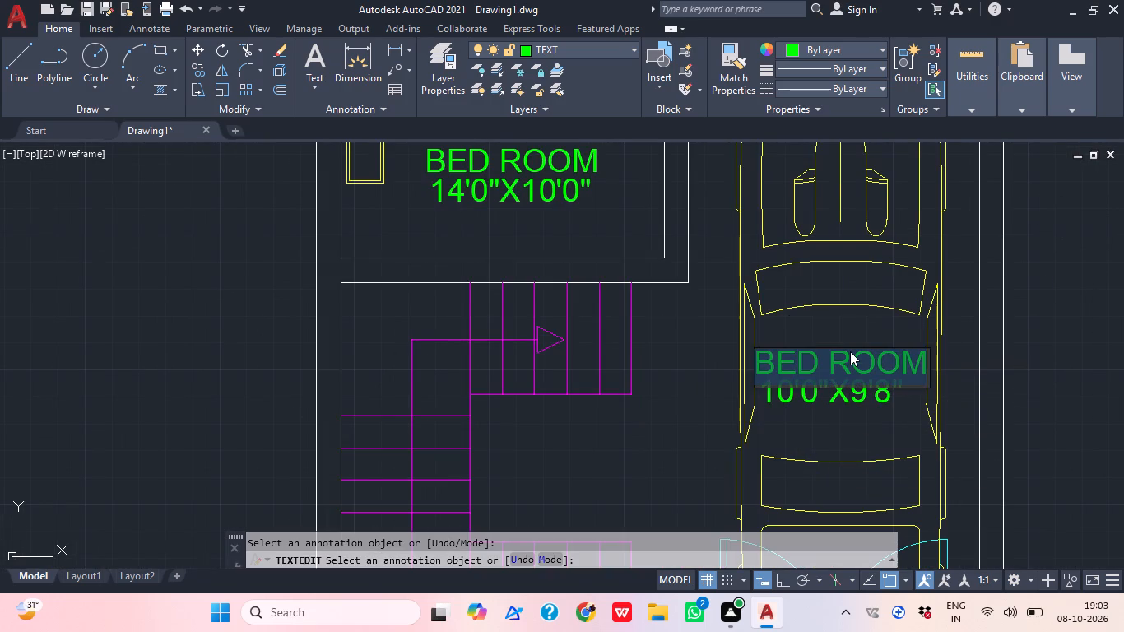
type("CAE")
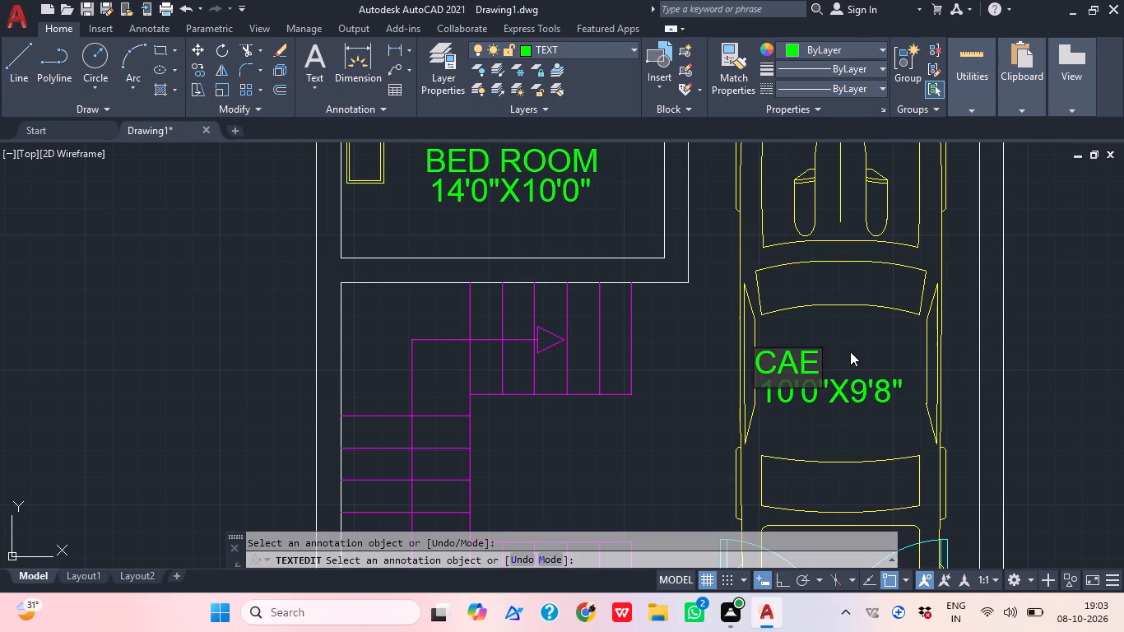
key("BackSpace")
type("R PARKIM")
key("BackSpace")
key("BackSpace")
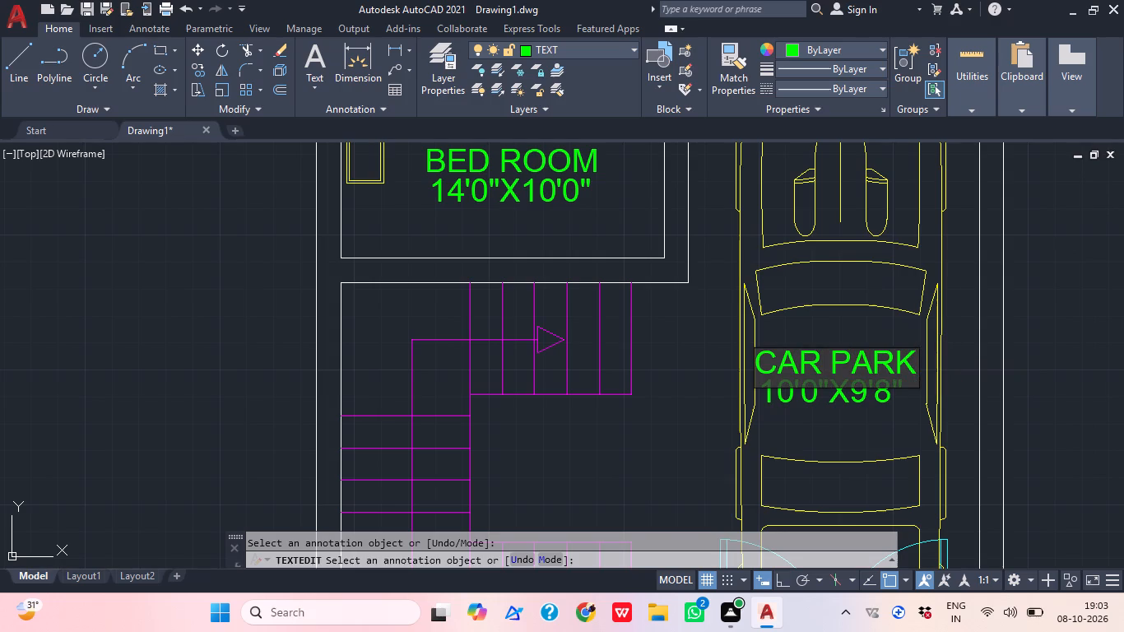
left_click(904, 415)
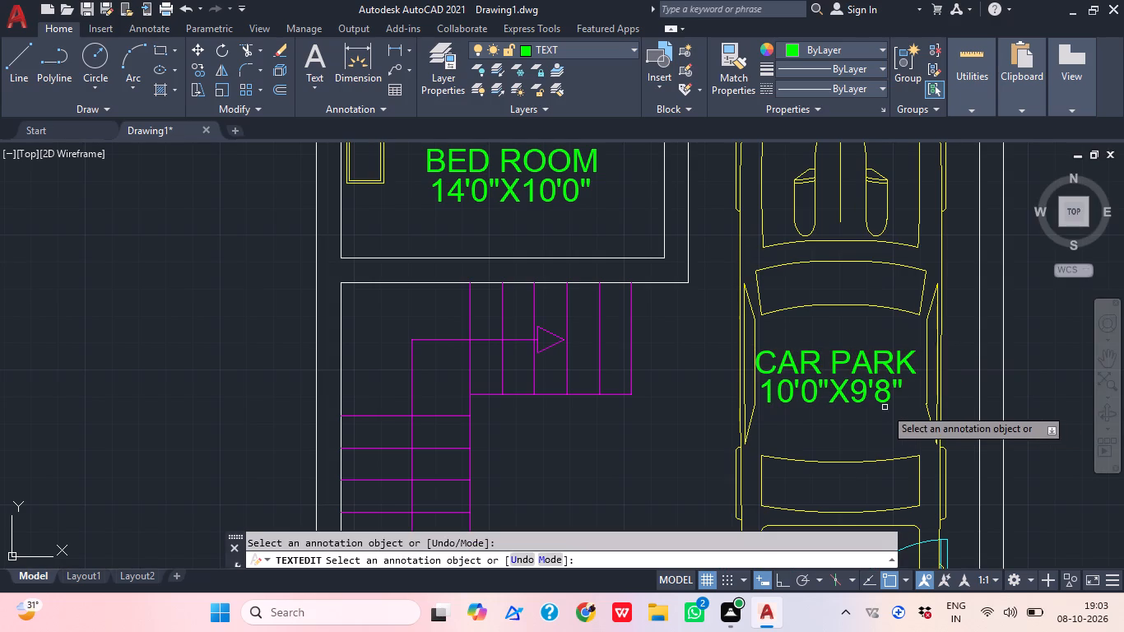
Change the size text under the CAR PARK label to 10'0"X15'0".
left_click(883, 407)
left_click(874, 404)
left_click(857, 400)
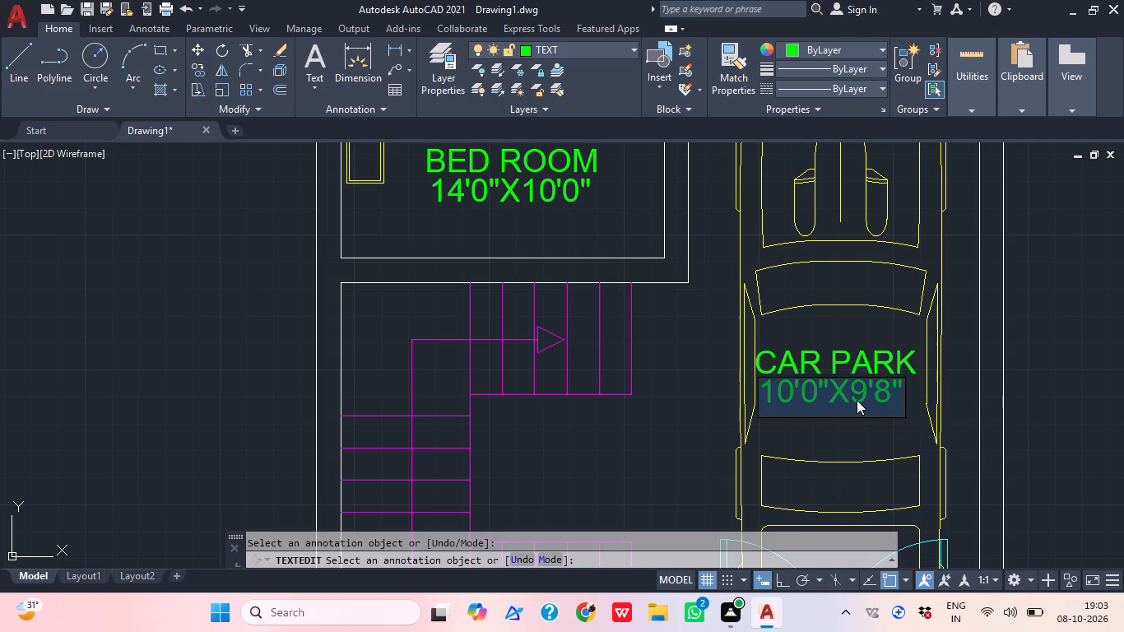
type("1O")
key("Print")
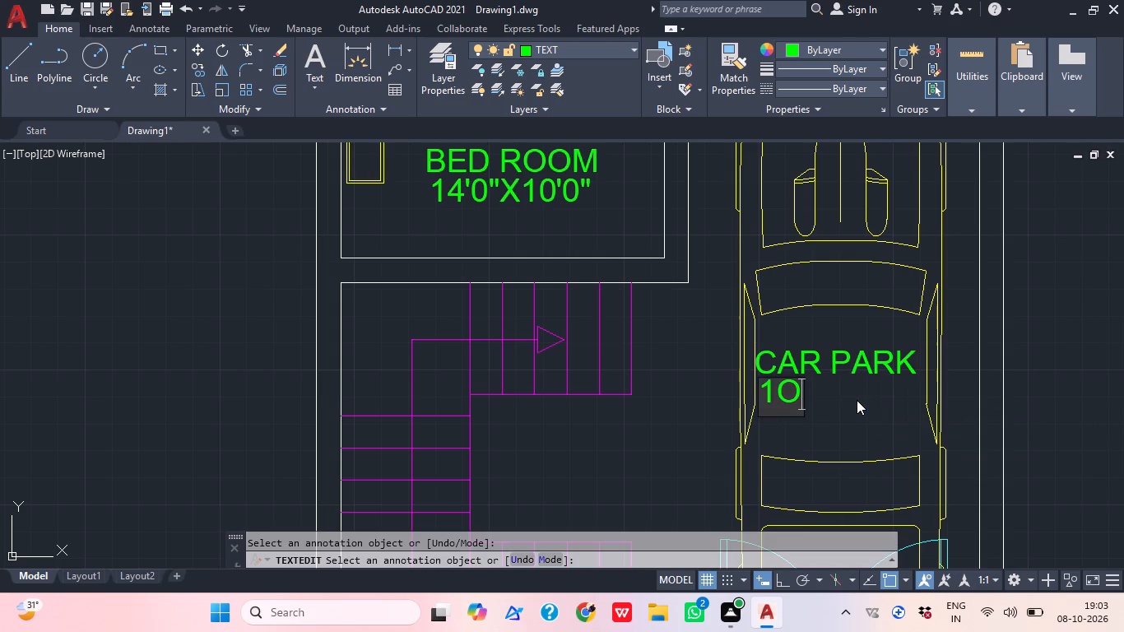
key("BackSpace")
type("0'")
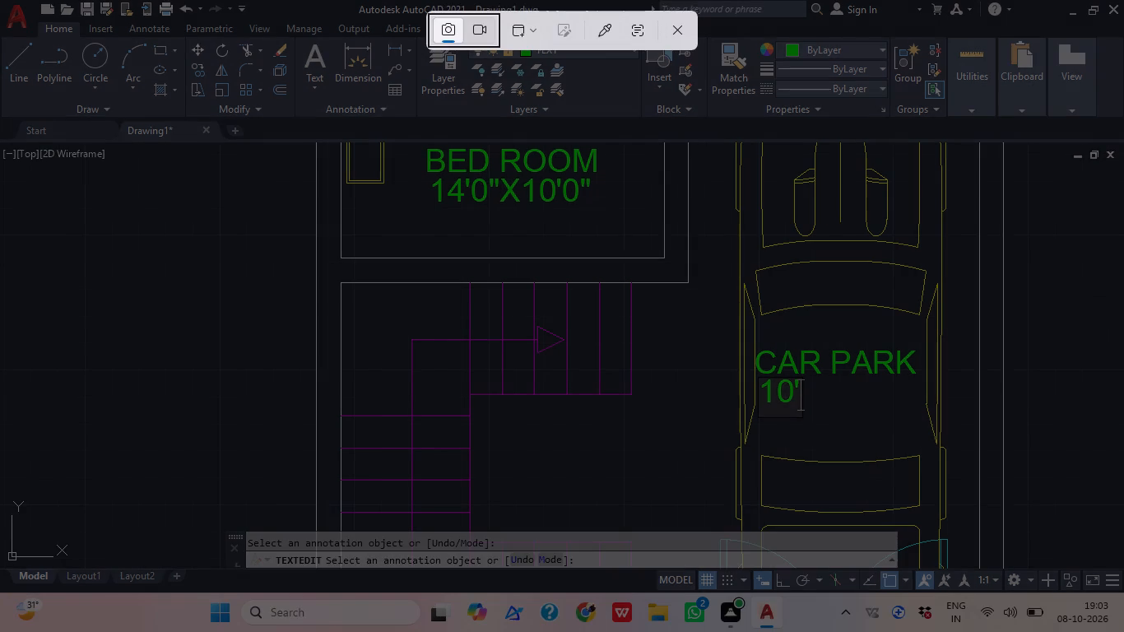
type("O\"")
left_click(671, 39)
key("BackSpace")
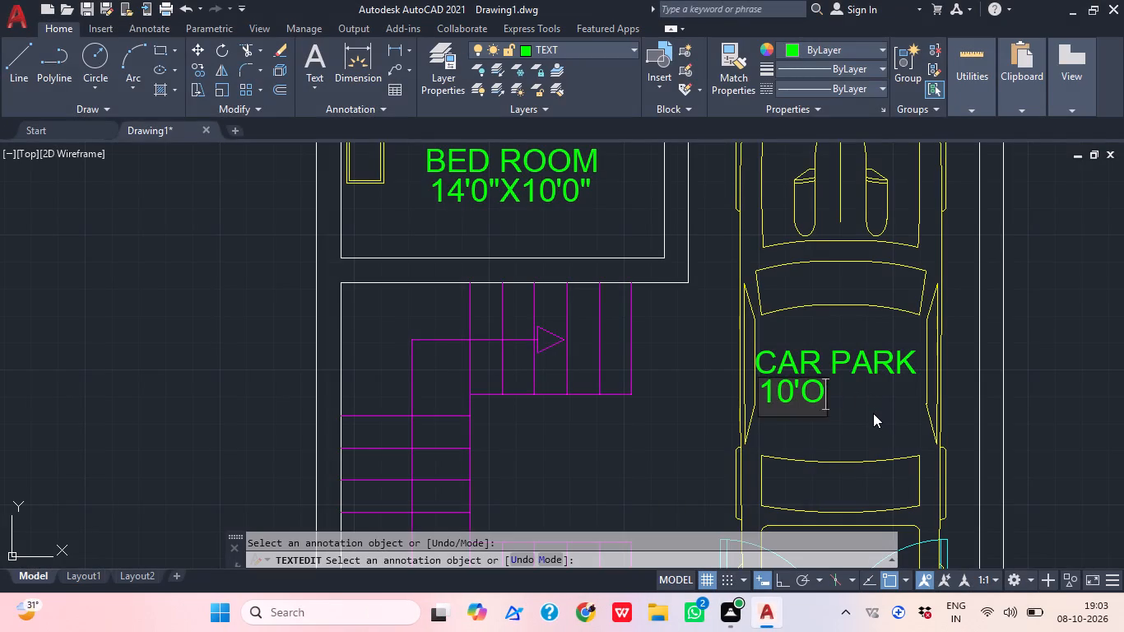
key("BackSpace")
key("o")
key("BackSpace")
type("0'")
key("x")
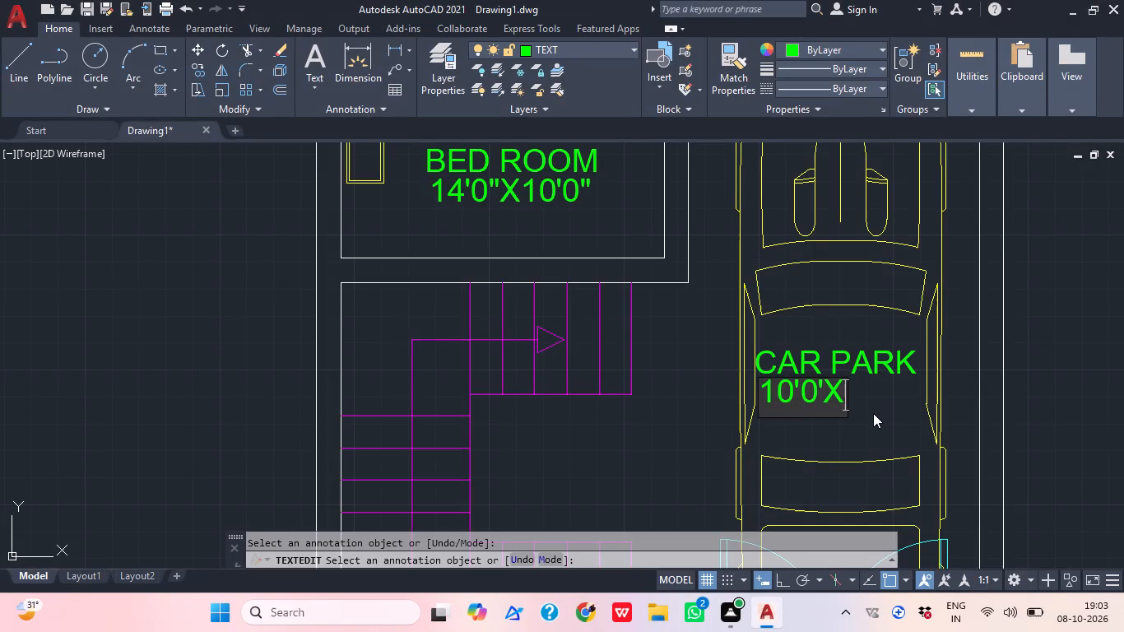
key("BackSpace")
key("BackSpace")
type("\"C")
key("BackSpace")
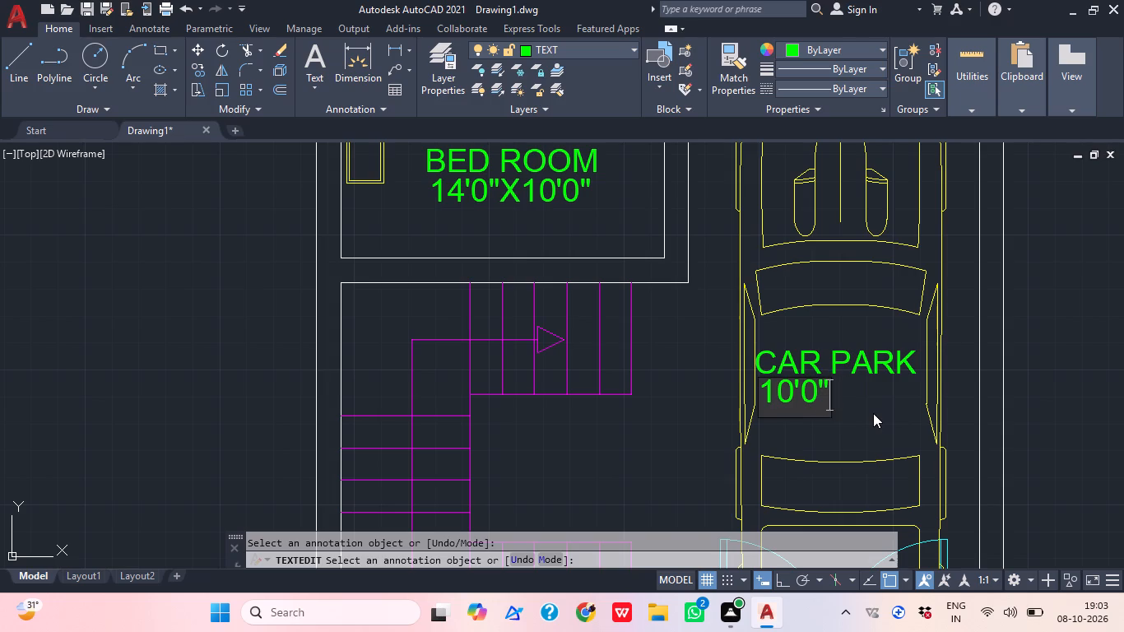
key("x")
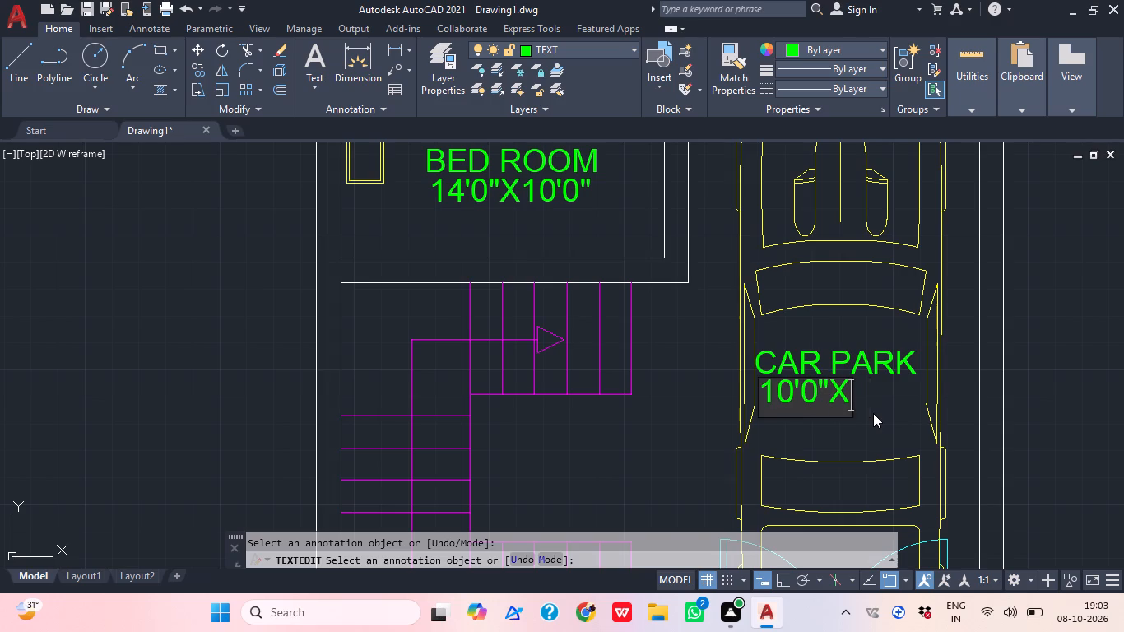
type("15'0\"")
left_click(848, 435)
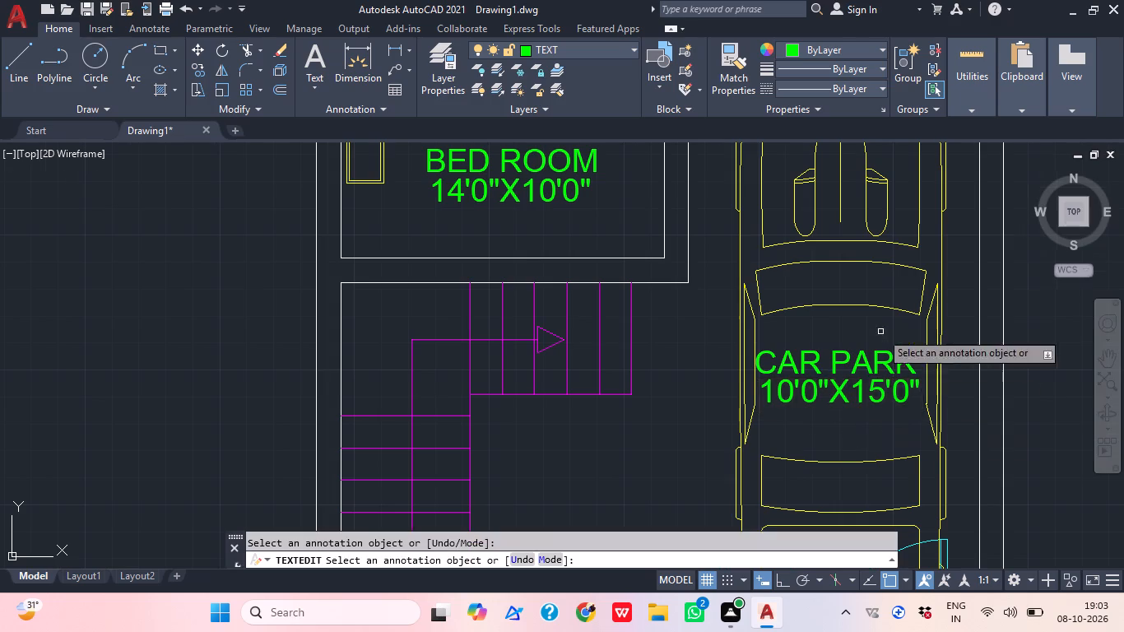
scroll(880, 332, "down", 2)
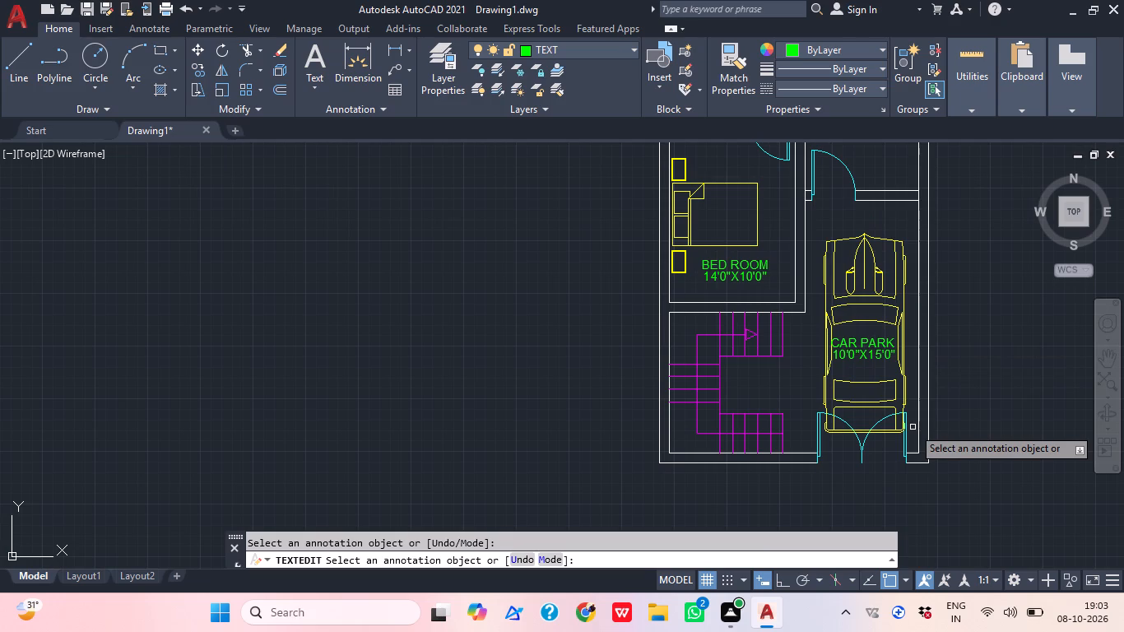
middle_click_drag(1022, 402, 927, 441)
key("Escape")
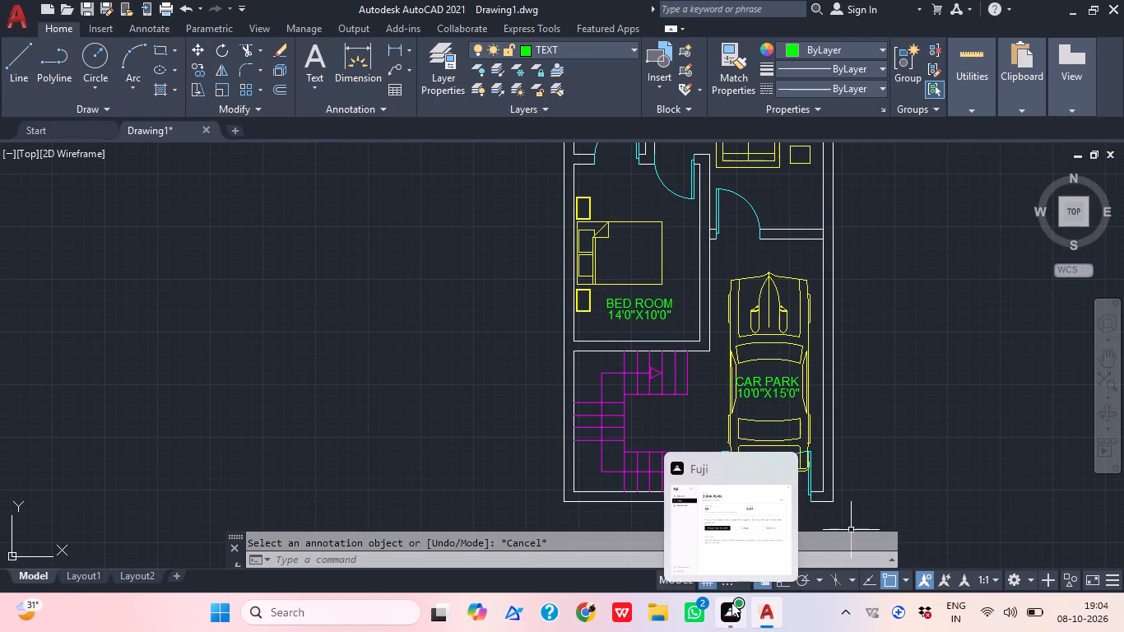
Scale the northern TOILET's name and size text down together to a text height of about 6".
middle_click_drag(783, 286, 779, 443)
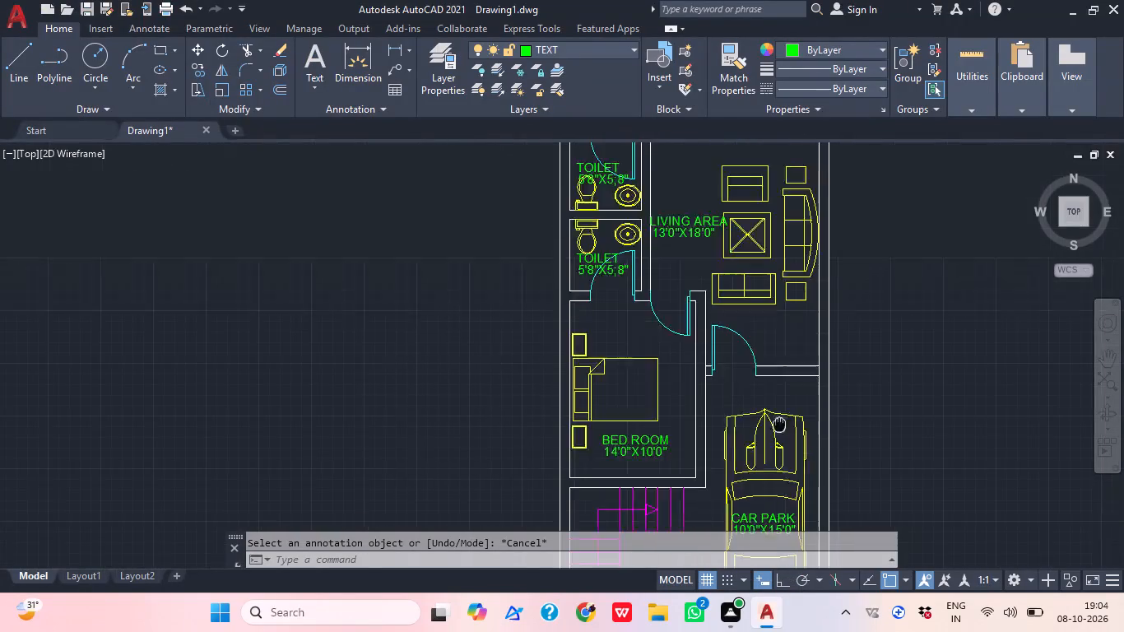
middle_click_drag(779, 443, 777, 478)
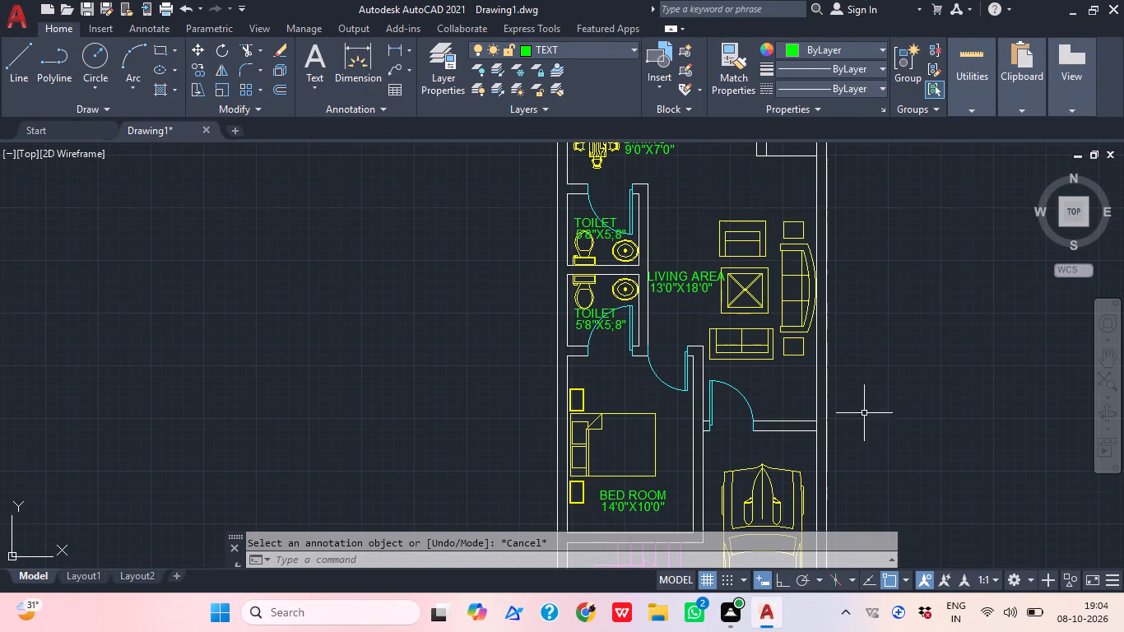
middle_click_drag(768, 316, 768, 469)
middle_click_drag(769, 335, 771, 379)
middle_click_drag(704, 318, 702, 383)
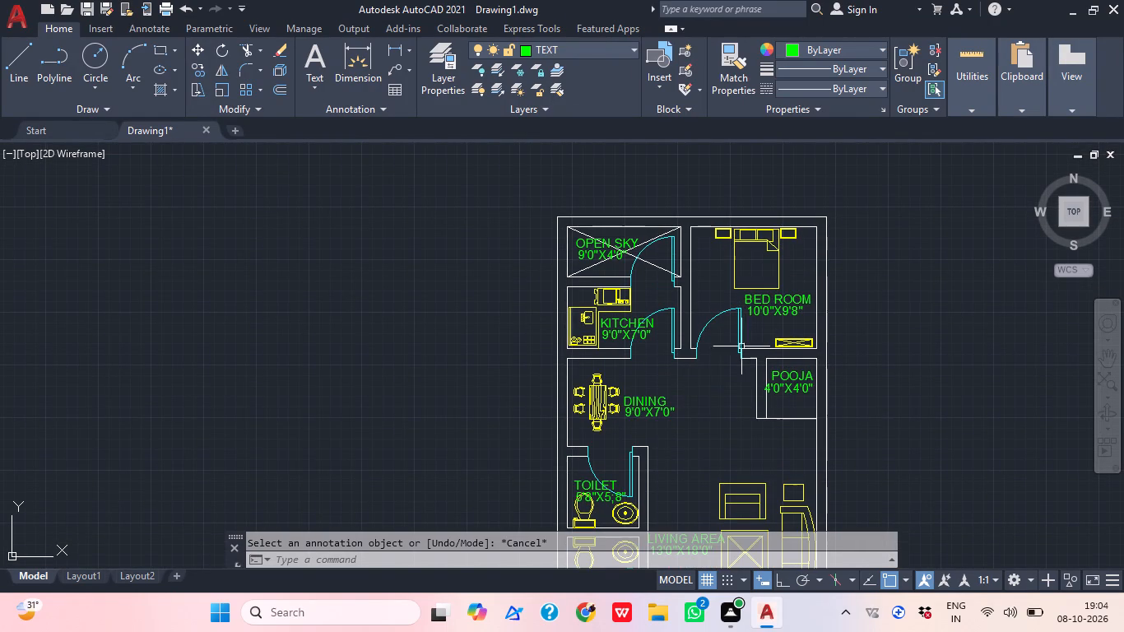
middle_click_drag(743, 435, 746, 403)
middle_click_drag(754, 456, 767, 429)
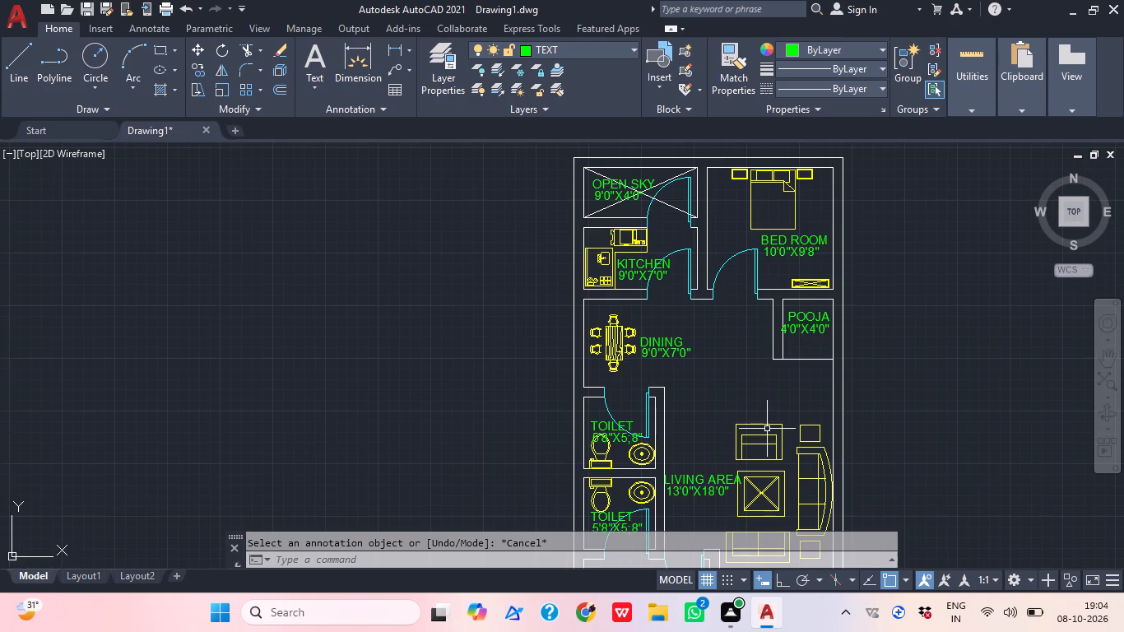
scroll(767, 426, "up", 1)
middle_click_drag(773, 428, 934, 316)
scroll(717, 332, "up", 2)
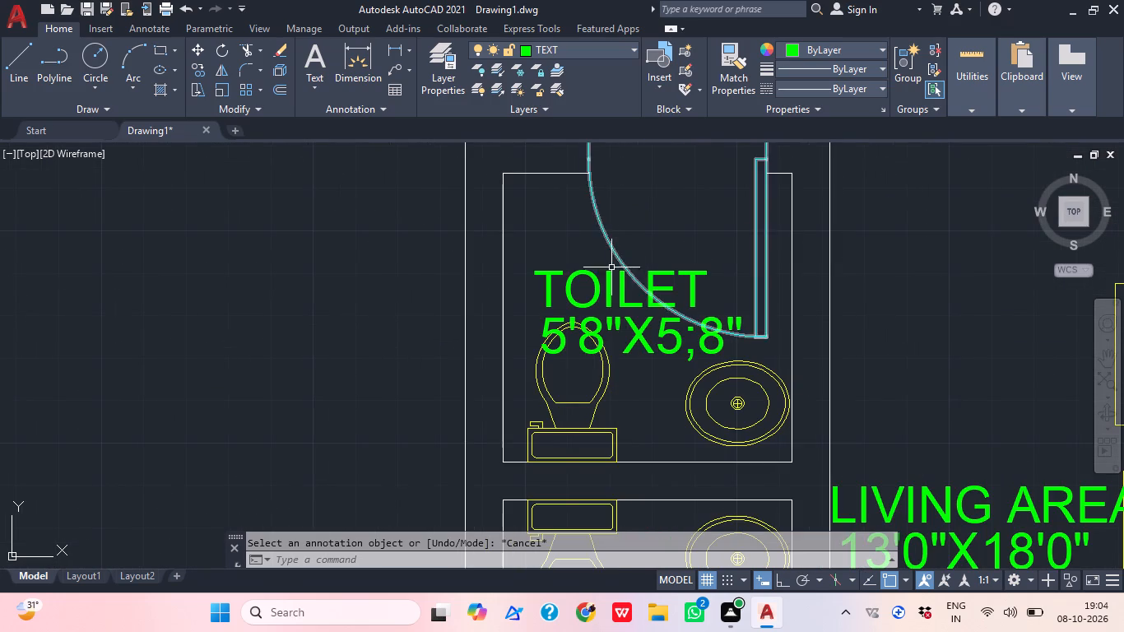
left_click(598, 273)
left_click(649, 345)
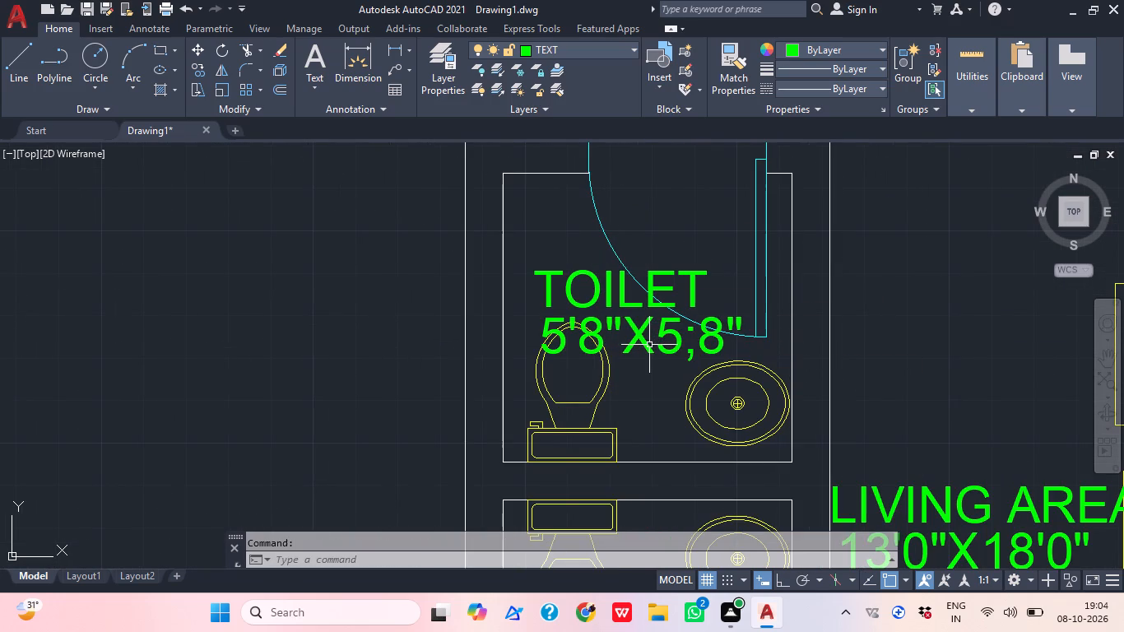
left_click(649, 345)
left_click(595, 304)
type("SC")
key("space")
left_click(653, 315)
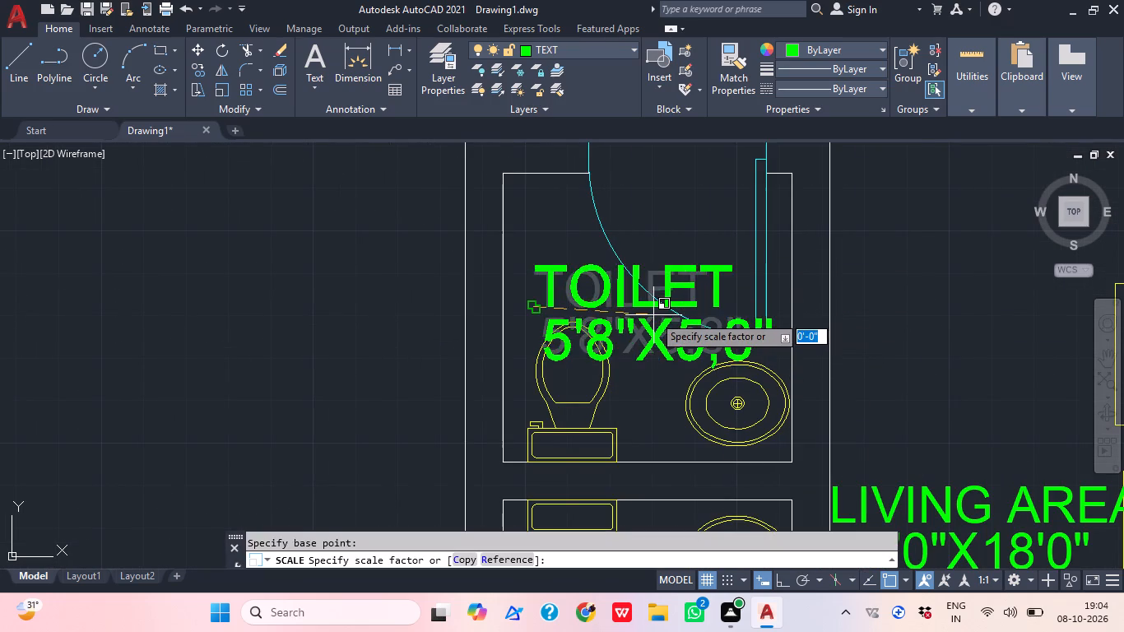
scroll(556, 279, "up", 4)
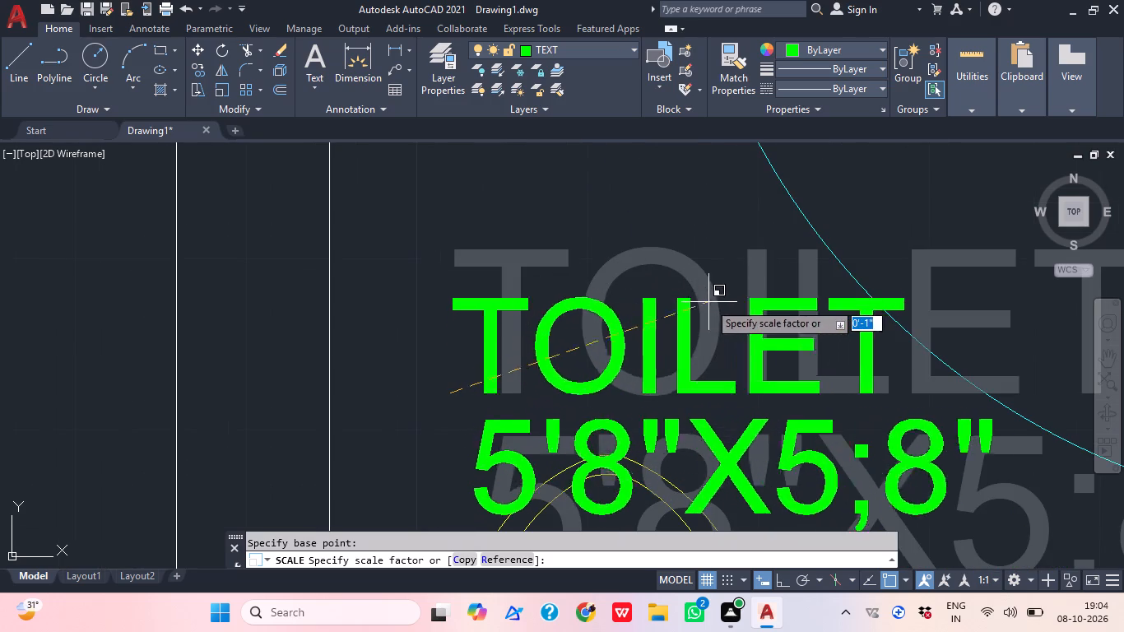
left_click(724, 305)
Move the northern TOILET's name and size text slightly north, clear of the WC fixture.
scroll(783, 335, "down", 3)
left_click(829, 387)
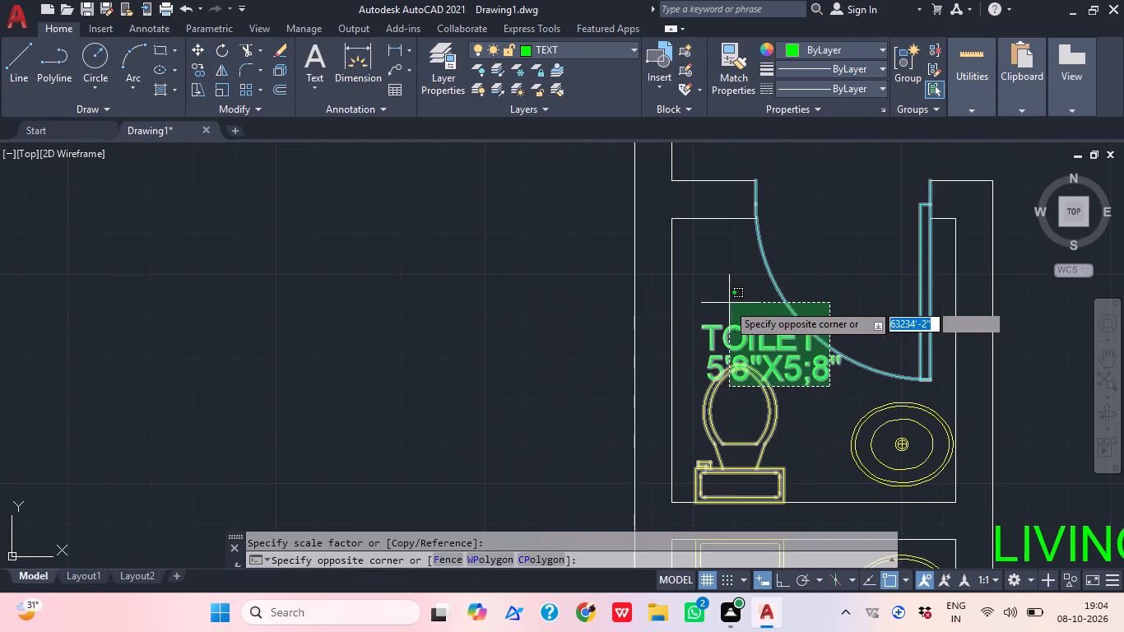
left_click(794, 355)
left_click(767, 333)
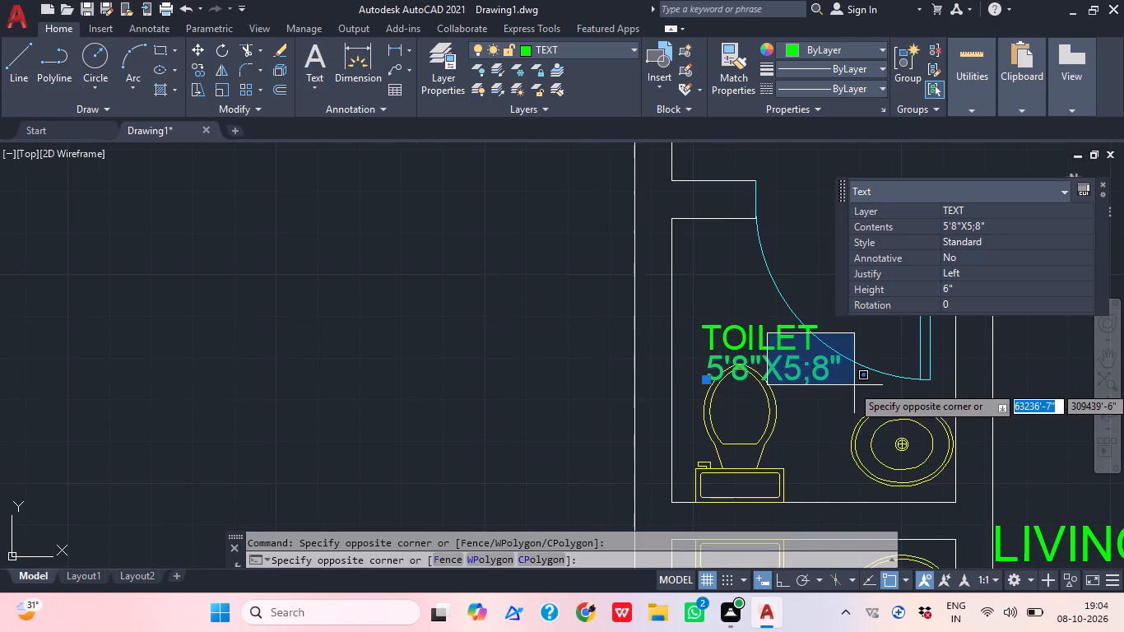
left_click(853, 385)
left_click(787, 355)
left_click(766, 337)
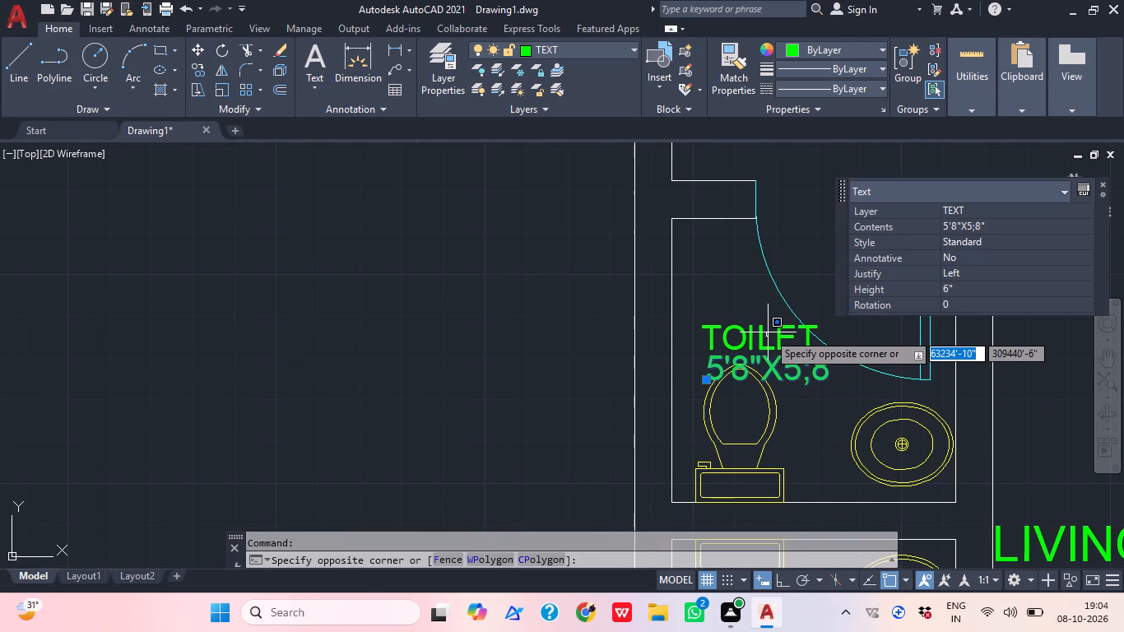
left_click(770, 346)
left_click(801, 347)
left_click(778, 342)
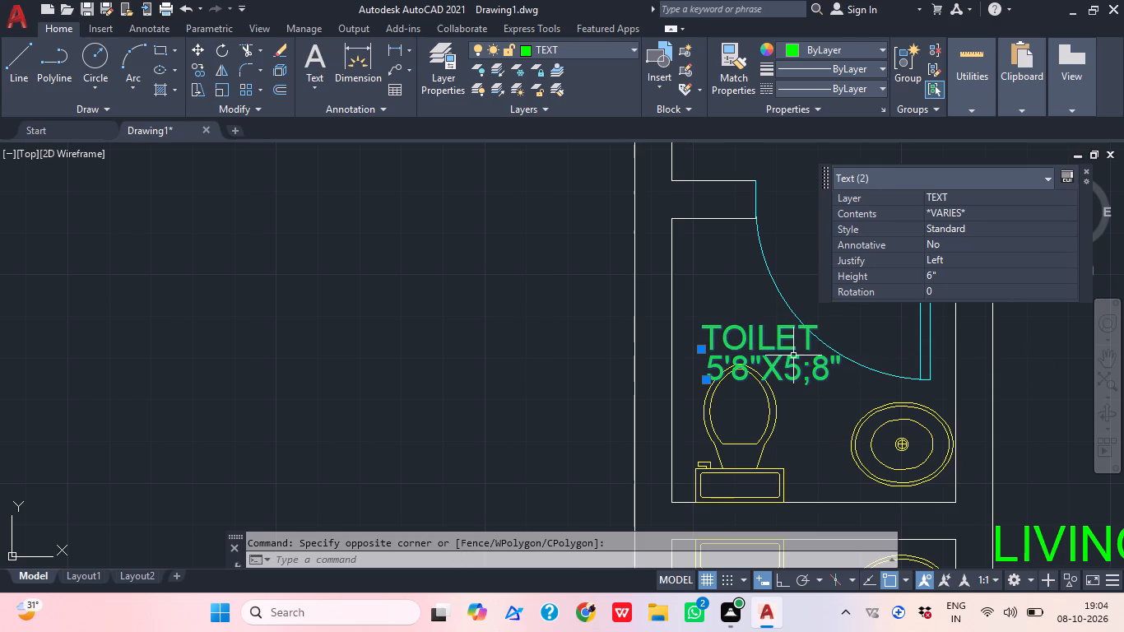
key("m")
key("space")
left_click(767, 337)
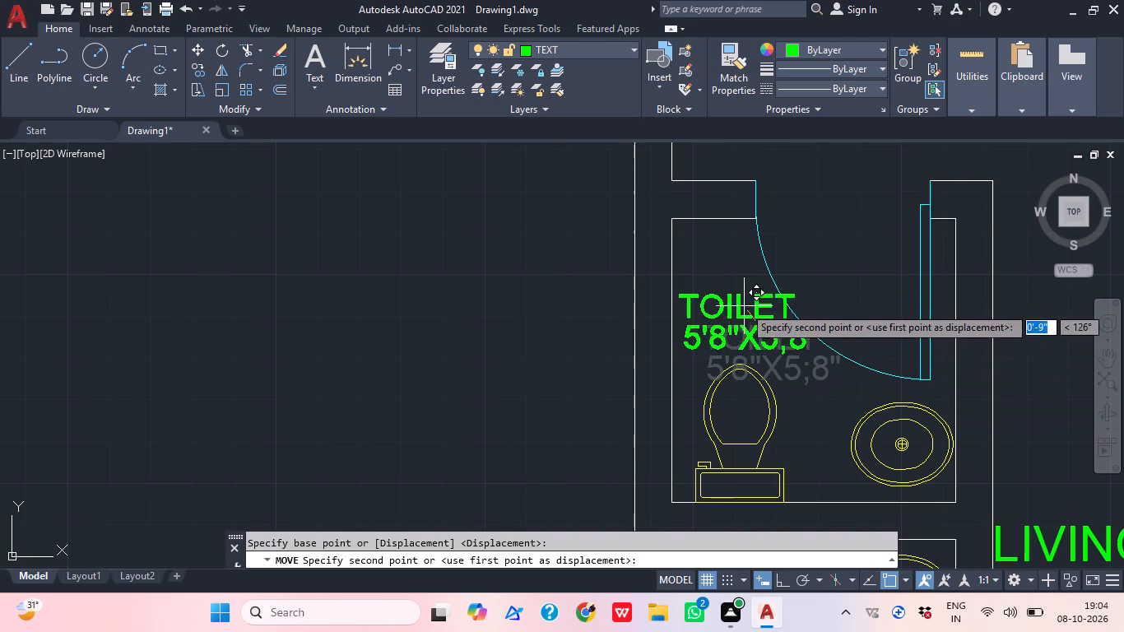
left_click(782, 304)
Scale down the southern TOILET's name and size text together about a base point within the label.
scroll(782, 304, "down", 2)
middle_click_drag(782, 304, 751, 232)
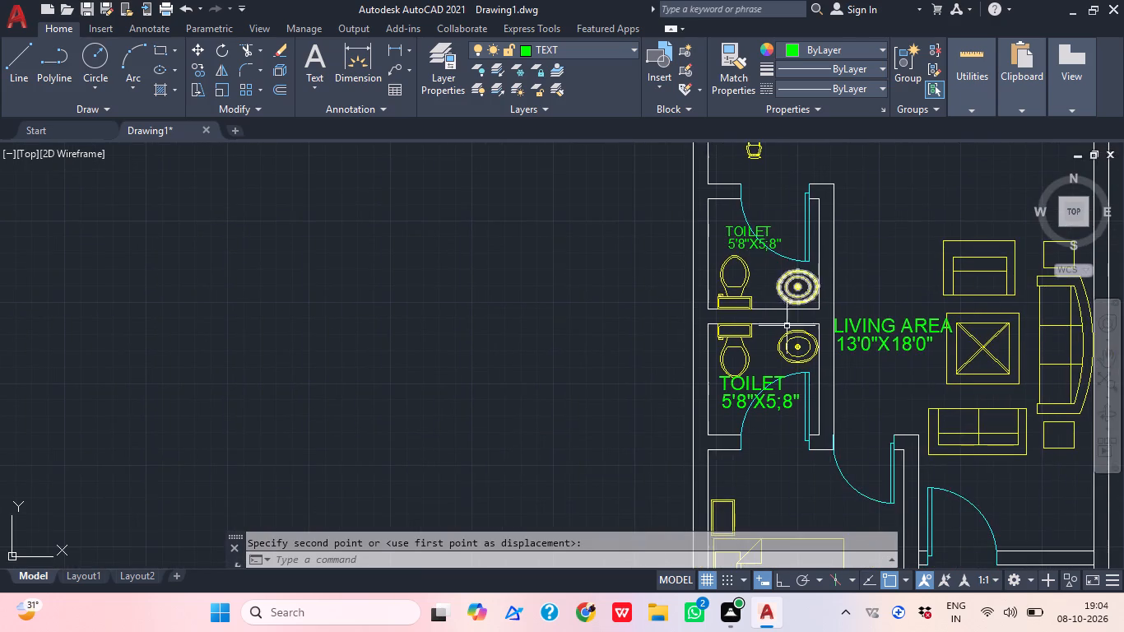
scroll(762, 396, "up", 2)
left_click(801, 434)
left_click(740, 385)
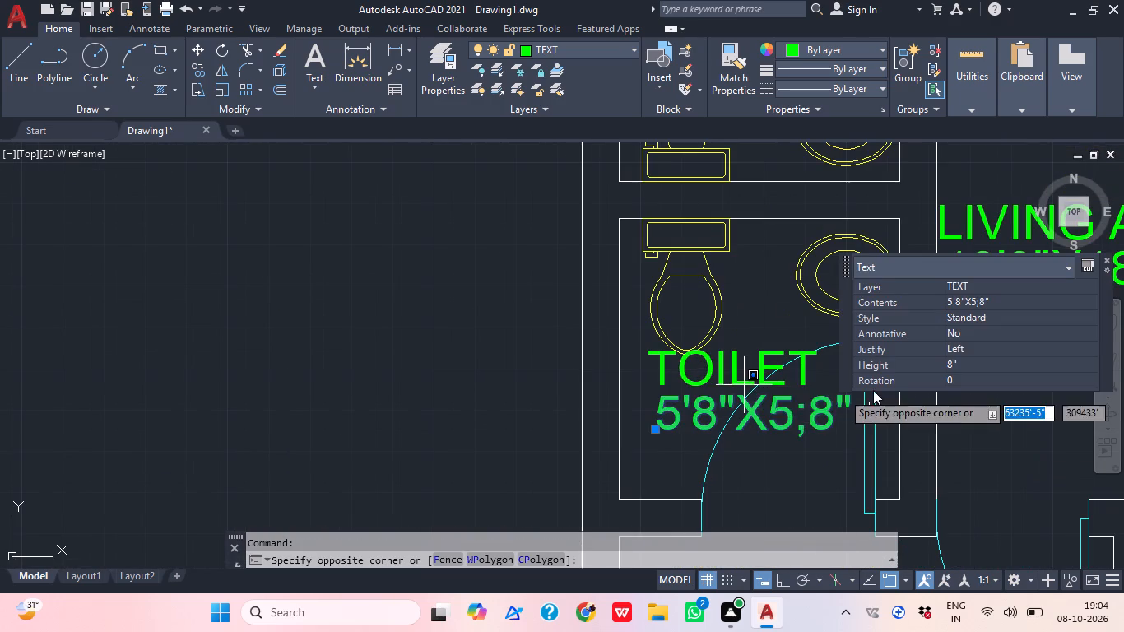
left_click(698, 380)
key("s")
type("C")
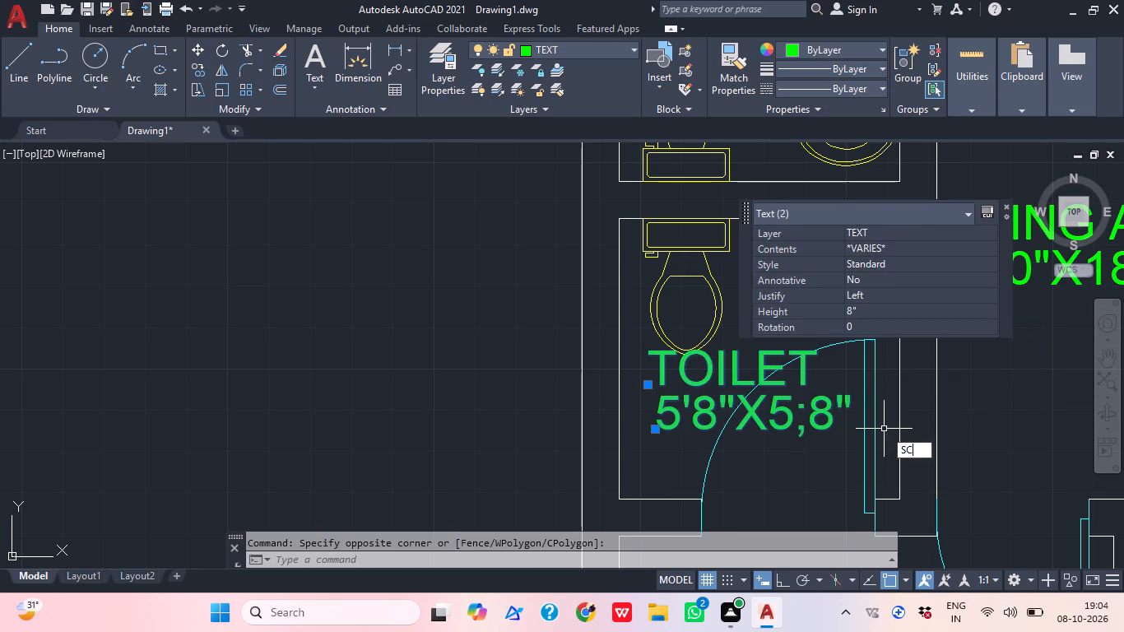
key("space")
left_click(774, 408)
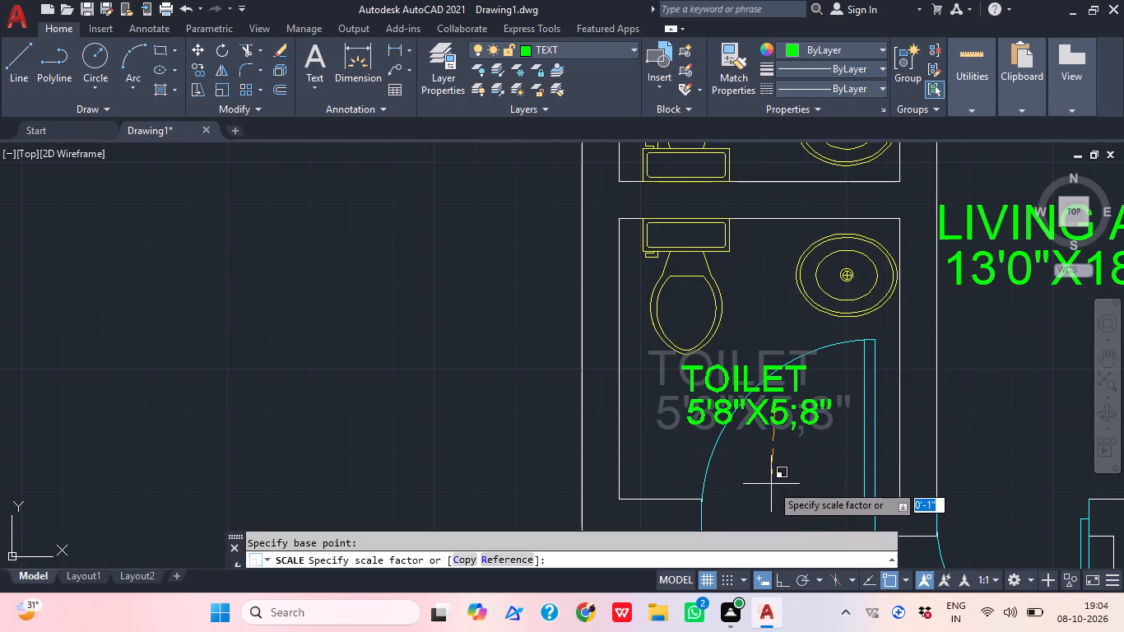
left_click(771, 484)
Scale the LIVING AREA name and its size text down together to a text height of about 6".
scroll(880, 423, "down", 3)
middle_click_drag(880, 423, 714, 424)
middle_click_drag(764, 419, 756, 386)
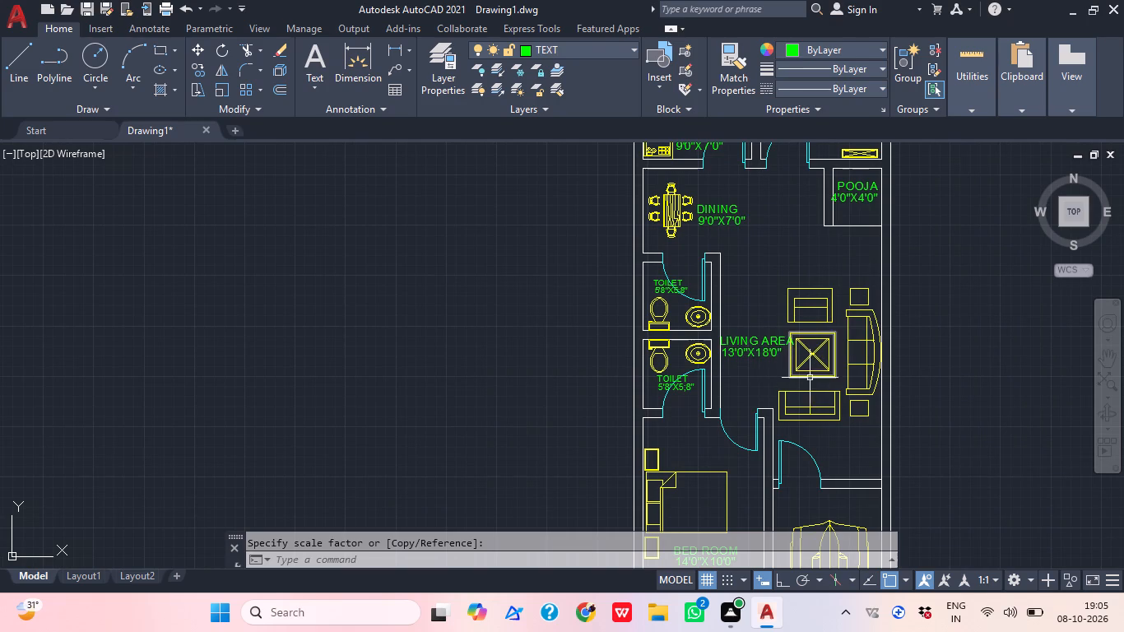
scroll(765, 368, "up", 1)
left_click(755, 338)
left_click(715, 316)
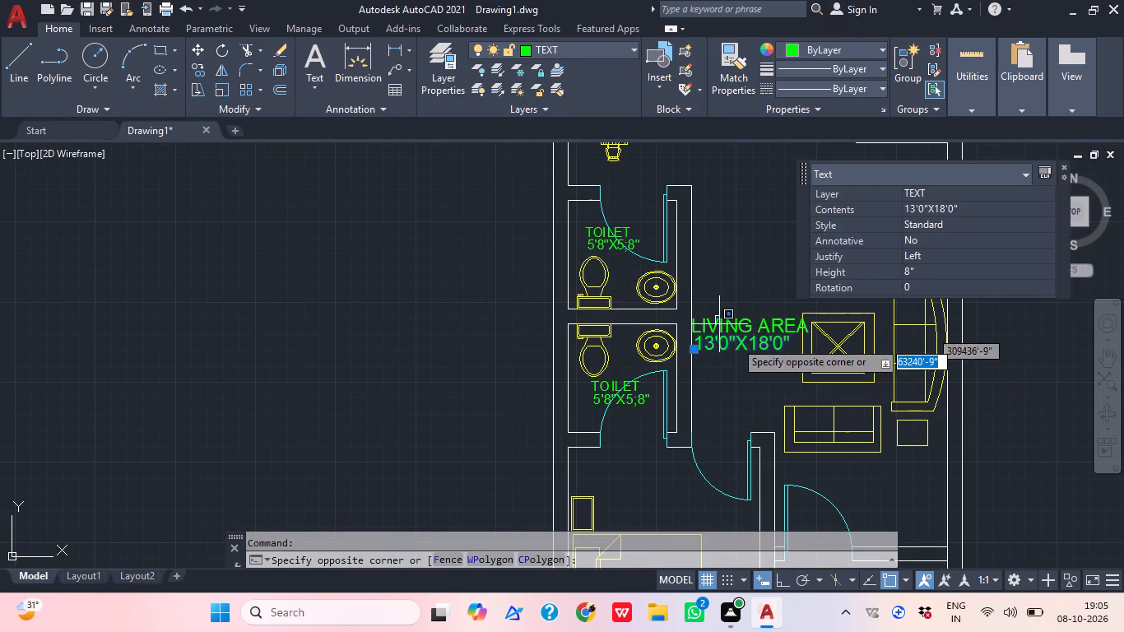
left_click(757, 369)
left_click(784, 347)
left_click(759, 335)
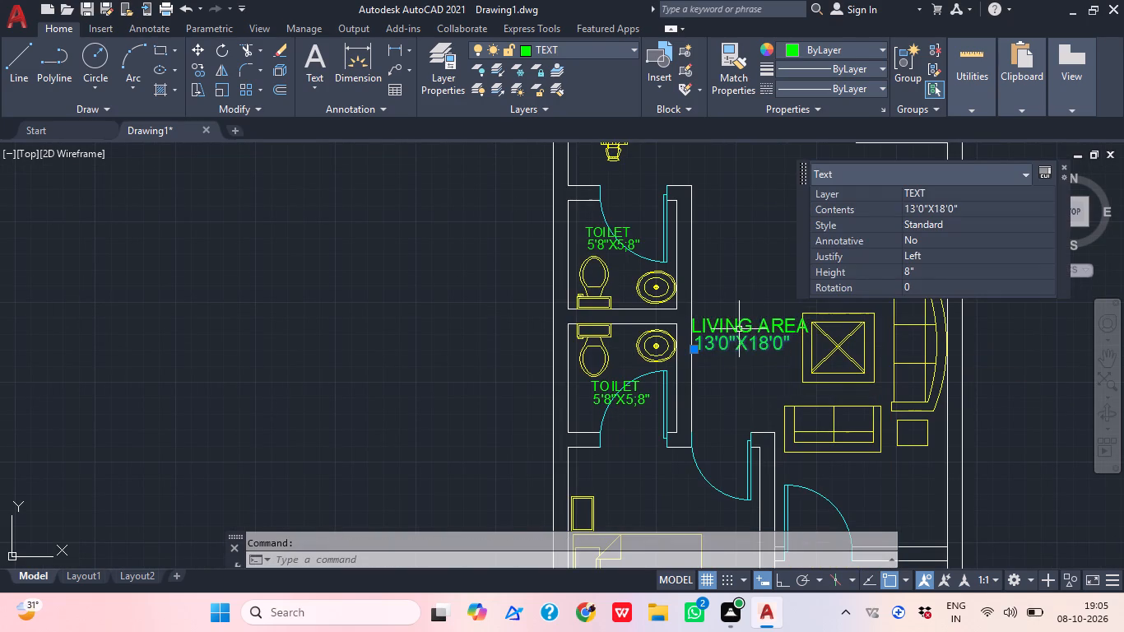
left_click(725, 329)
type("SCV")
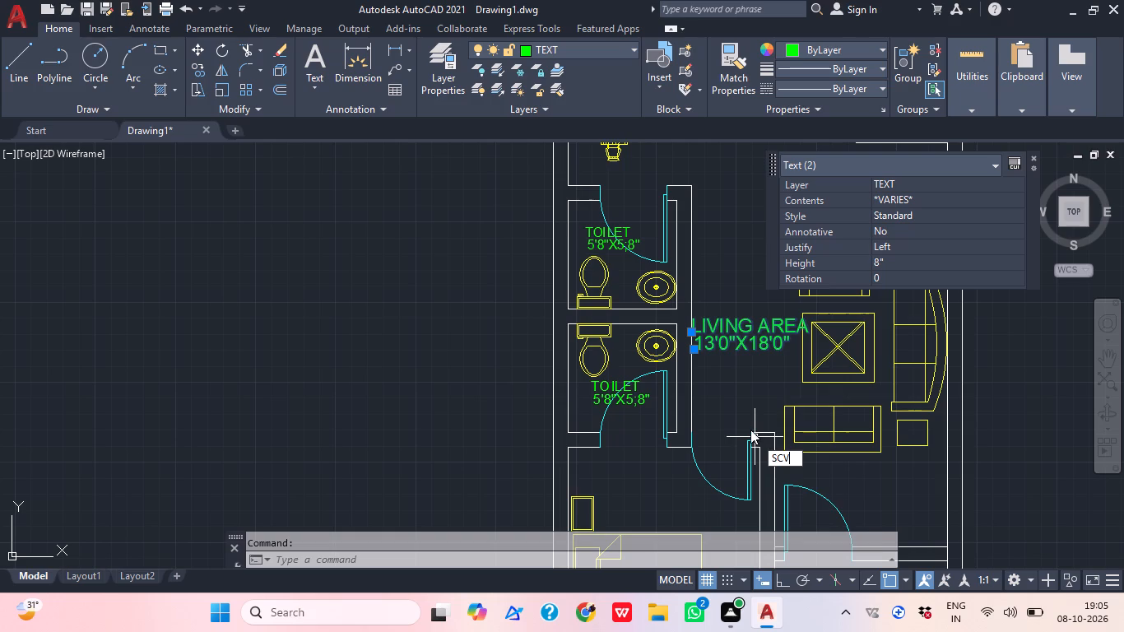
key("BackSpace")
key("space")
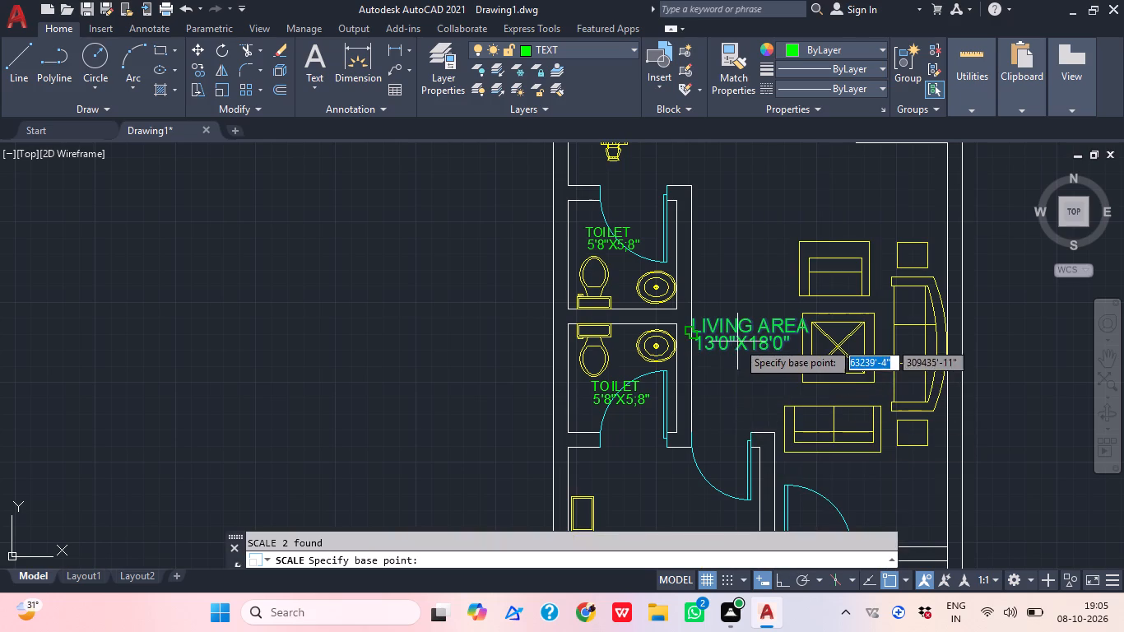
left_click(737, 342)
scroll(737, 342, "up", 4)
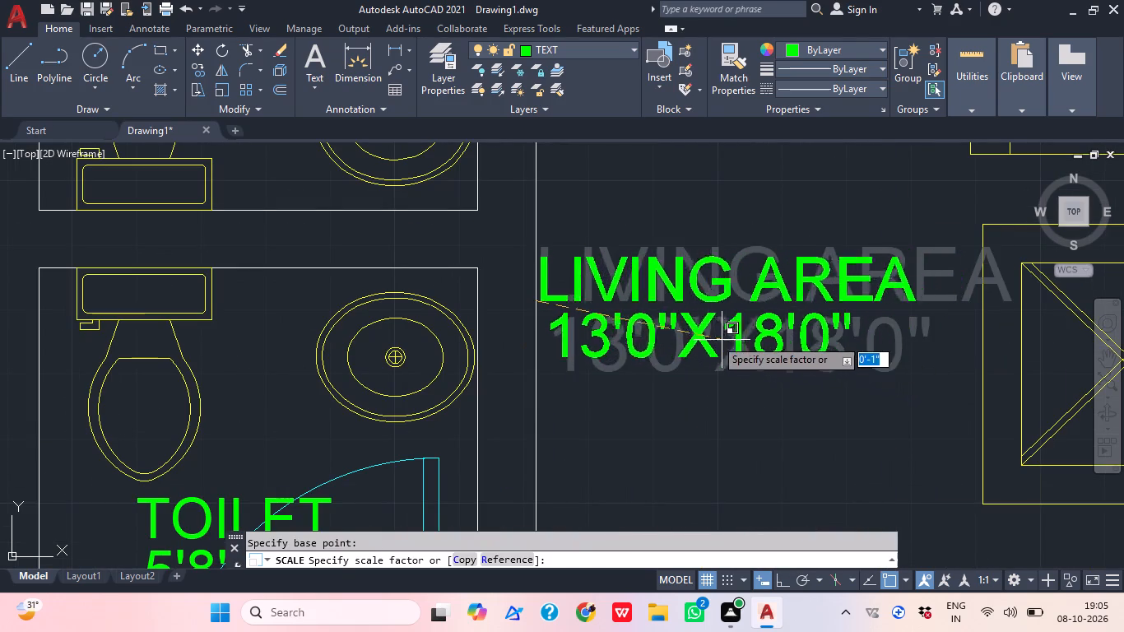
left_click(715, 337)
Move the LIVING AREA name and its size text slightly east, clear of the toilet wall.
left_click_drag(800, 383, 781, 369)
left_click(695, 273)
type("M")
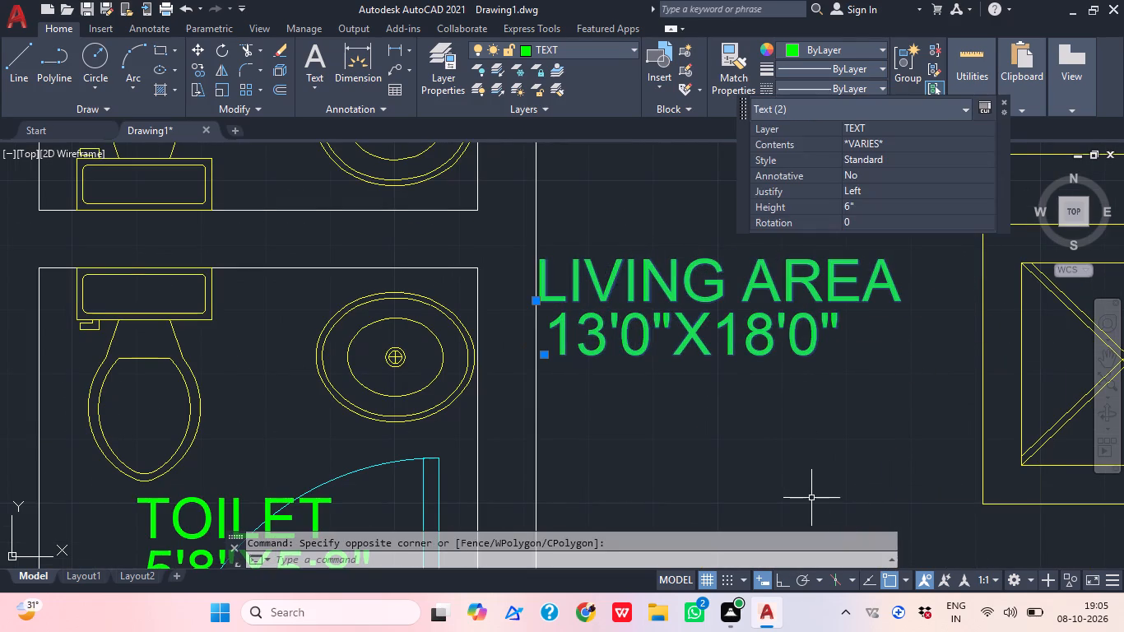
key("space")
left_click(724, 333)
left_click(759, 333)
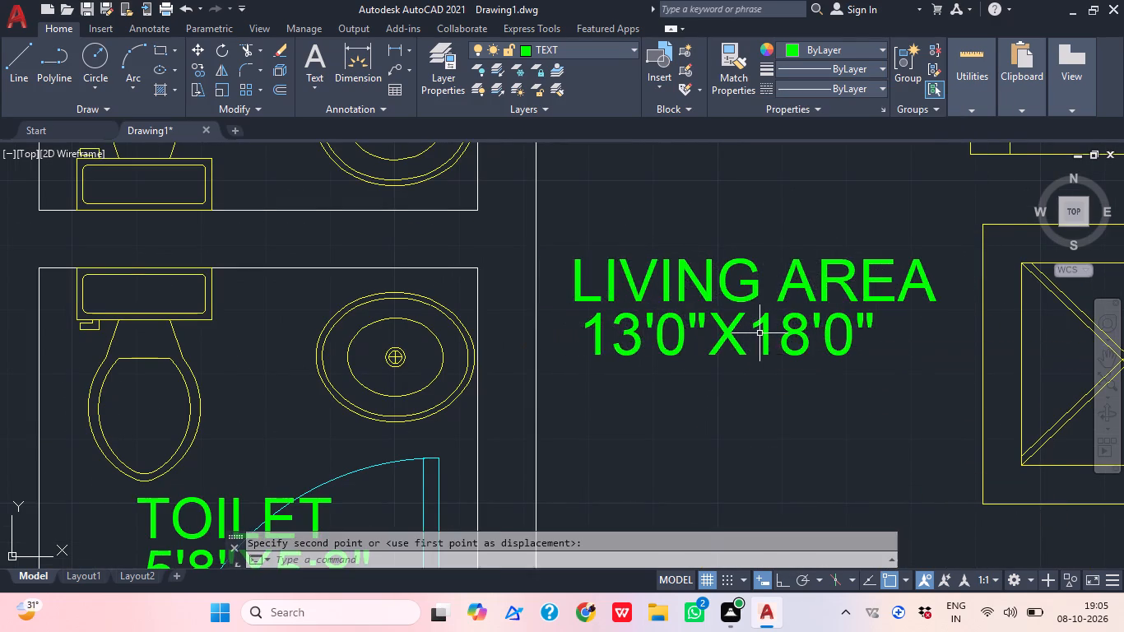
Review the whole floor plan from the northern rooms to the car park, checking label size and placement.
scroll(832, 347, "down", 2)
middle_click_drag(794, 431, 772, 445)
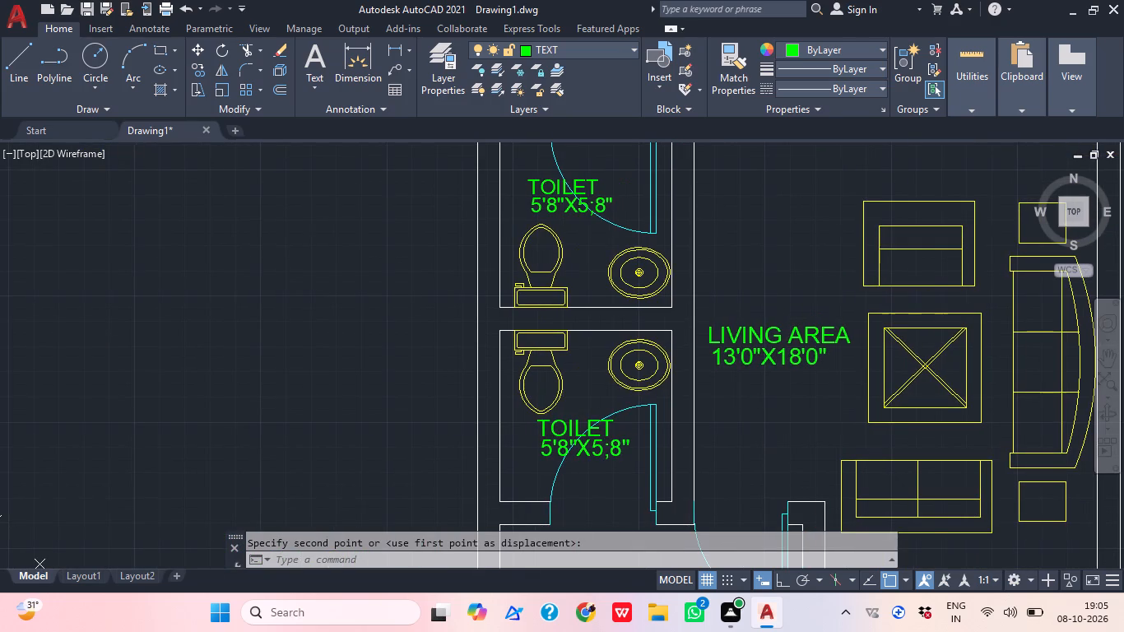
scroll(784, 436, "down", 2)
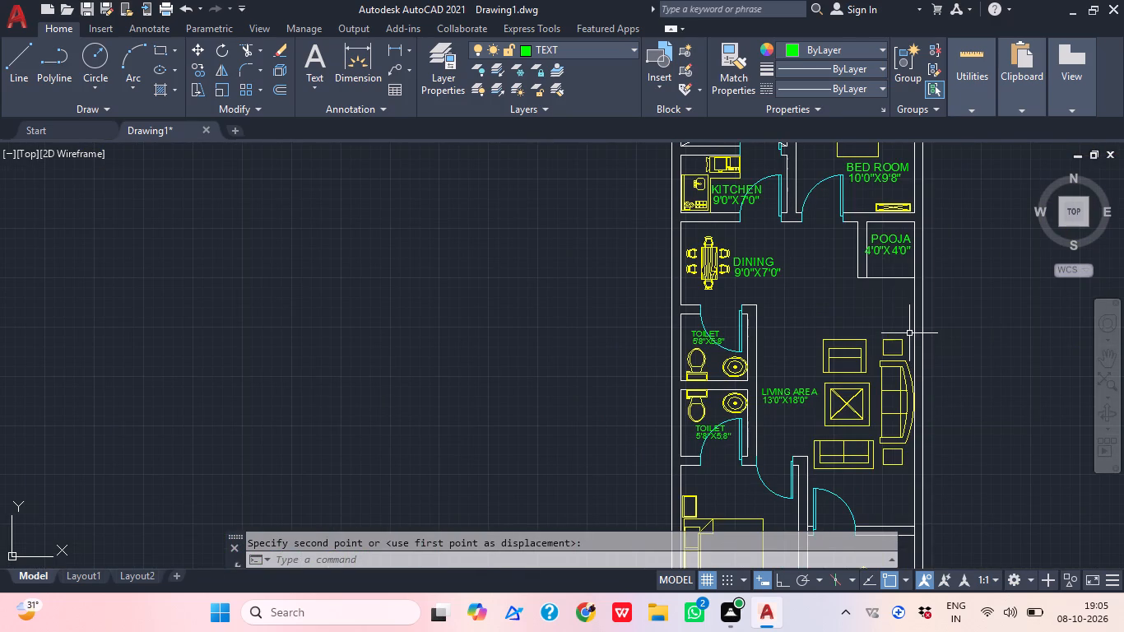
scroll(909, 333, "down", 1)
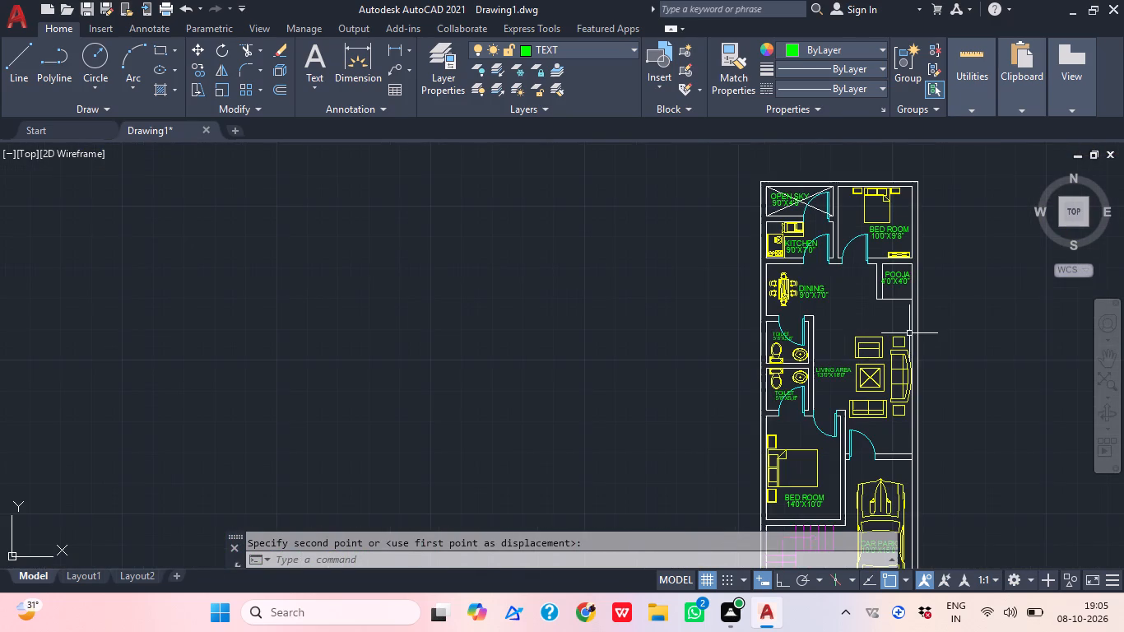
middle_click_drag(818, 344, 788, 336)
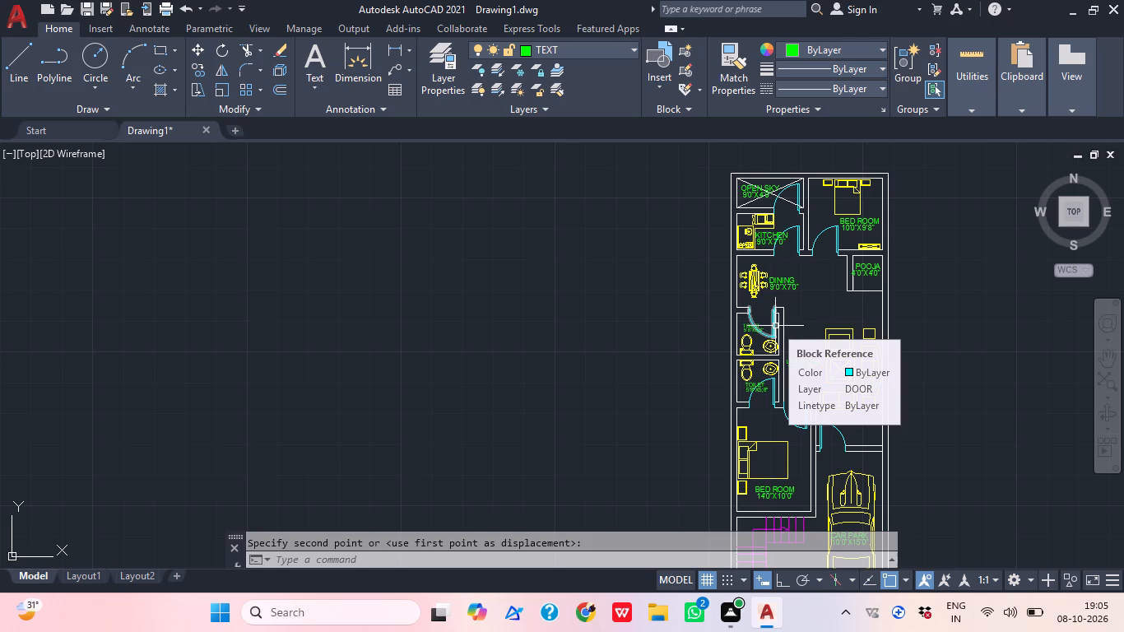
middle_click_drag(822, 317, 759, 204)
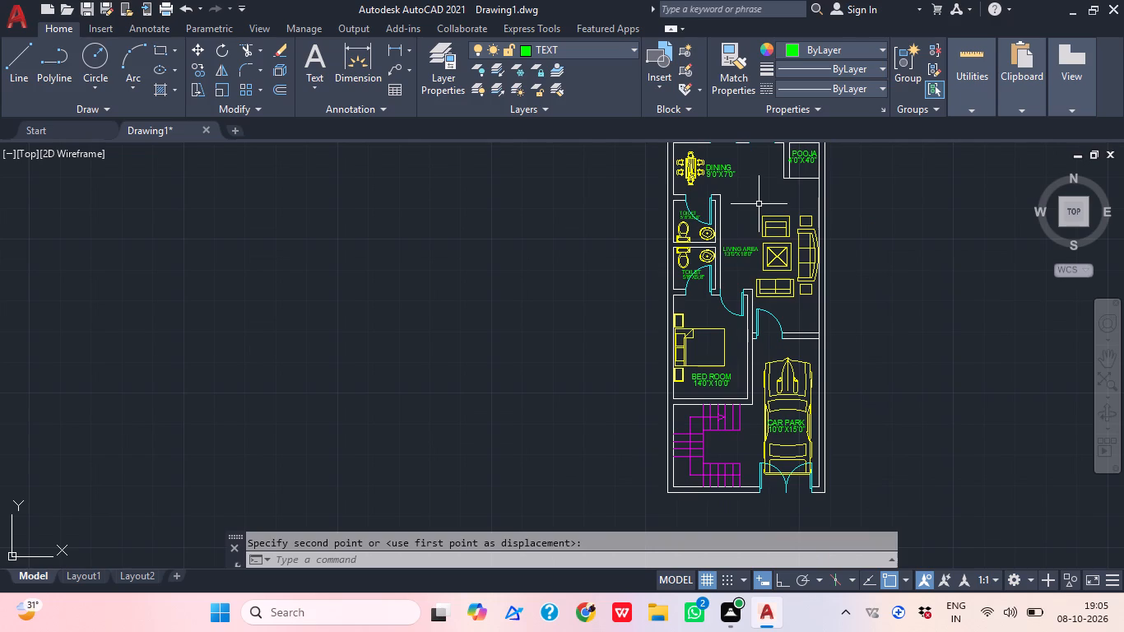
scroll(759, 199, "down", 1)
middle_click_drag(759, 199, 651, 327)
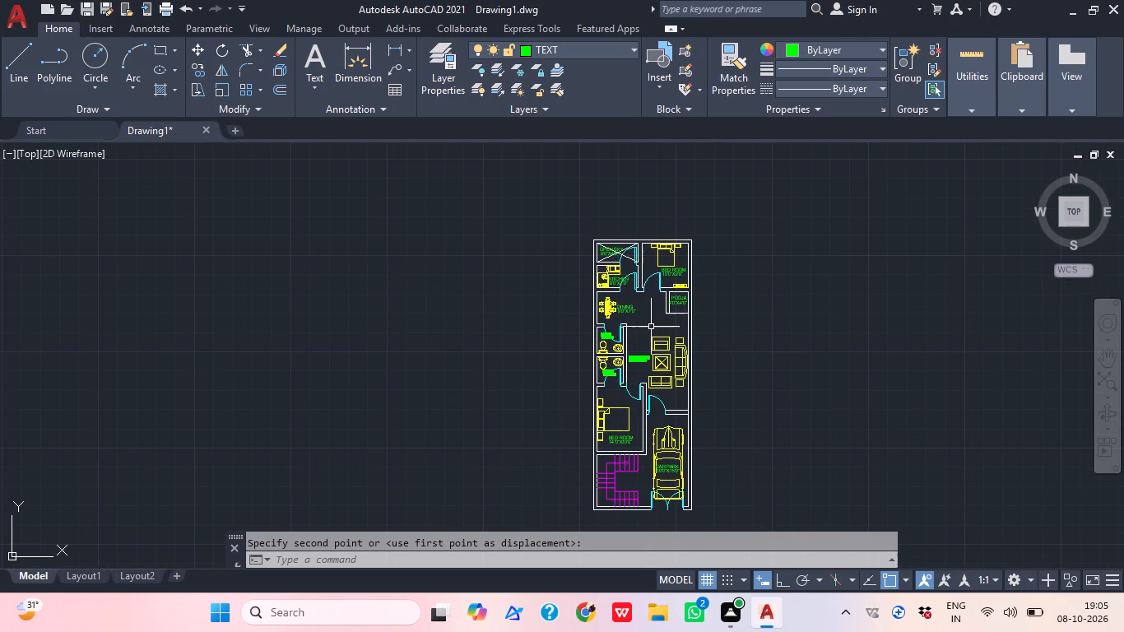
Add the horizontal single-line title "2BHK HOUSE PLAN WITH CAR PARKING" above the plan's north wall, with ortho on.
type("TEXT")
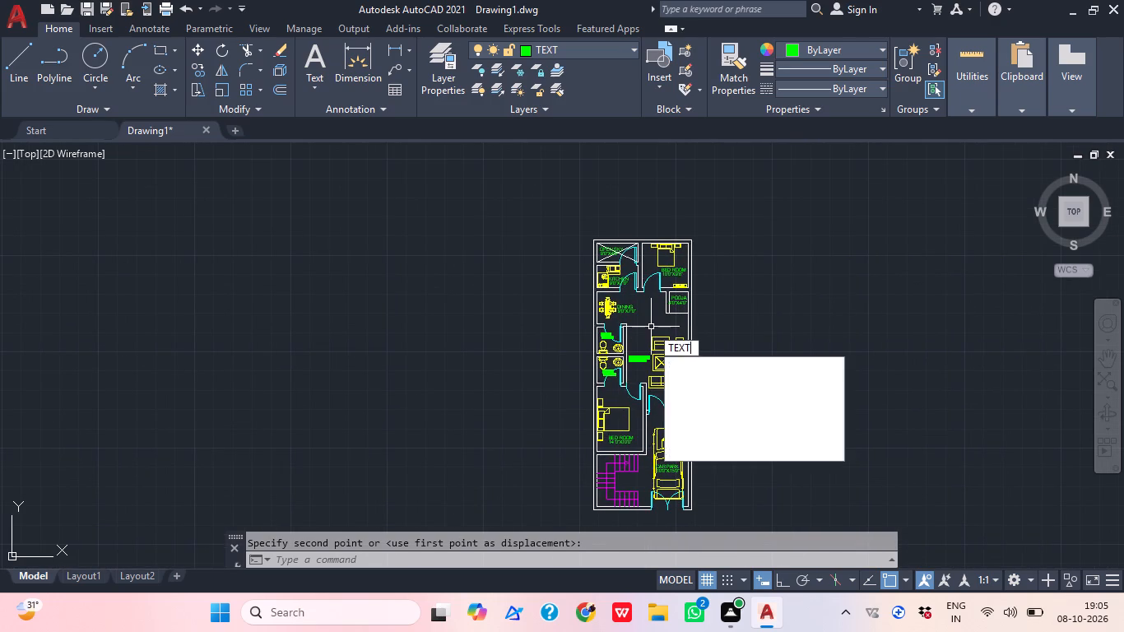
key("space")
scroll(585, 238, "up", 2)
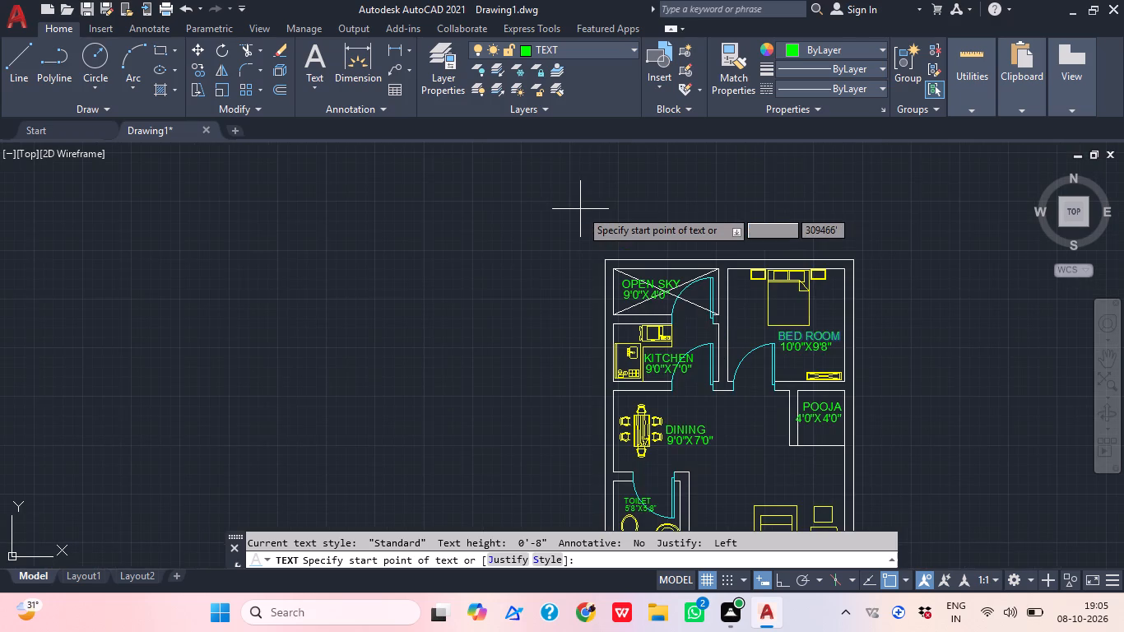
left_click(596, 225)
scroll(602, 244, "up", 2)
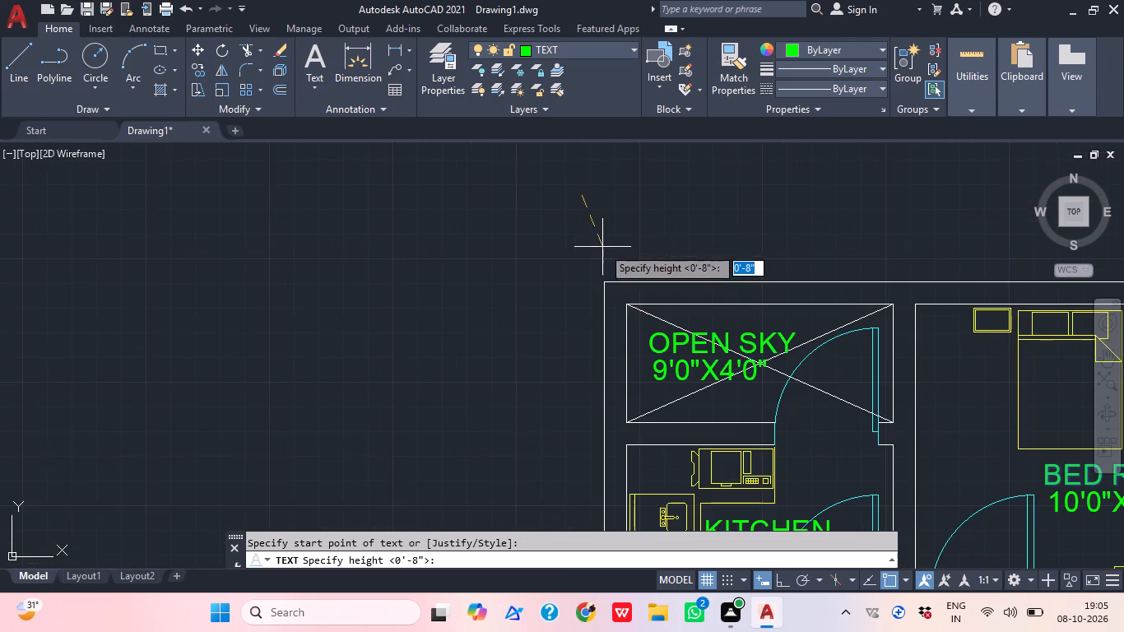
left_click(781, 574)
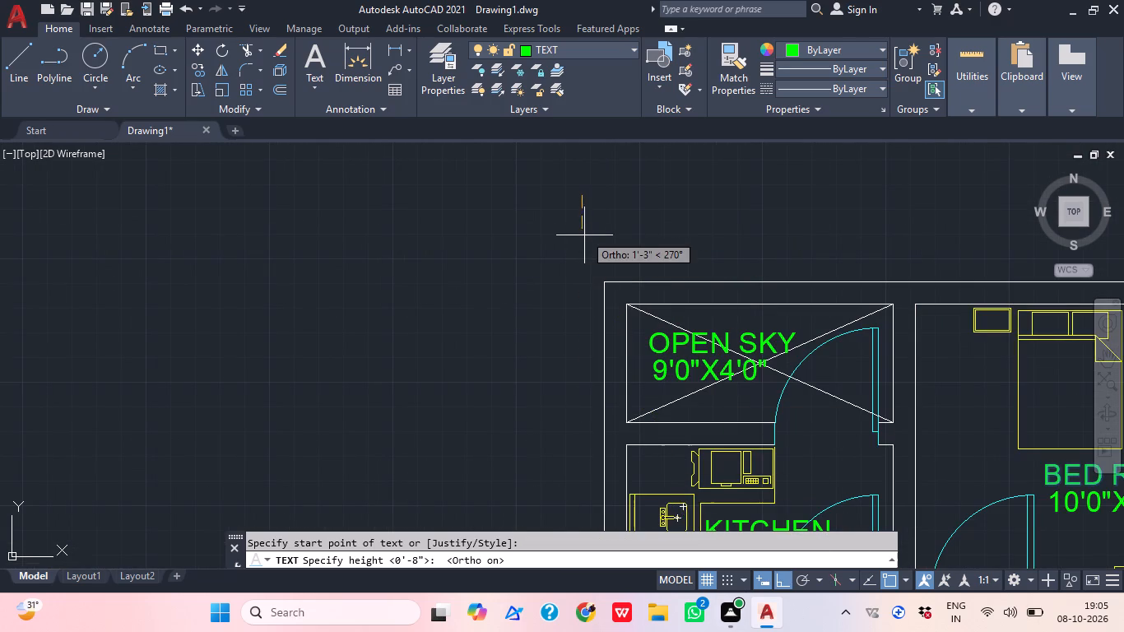
left_click(580, 228)
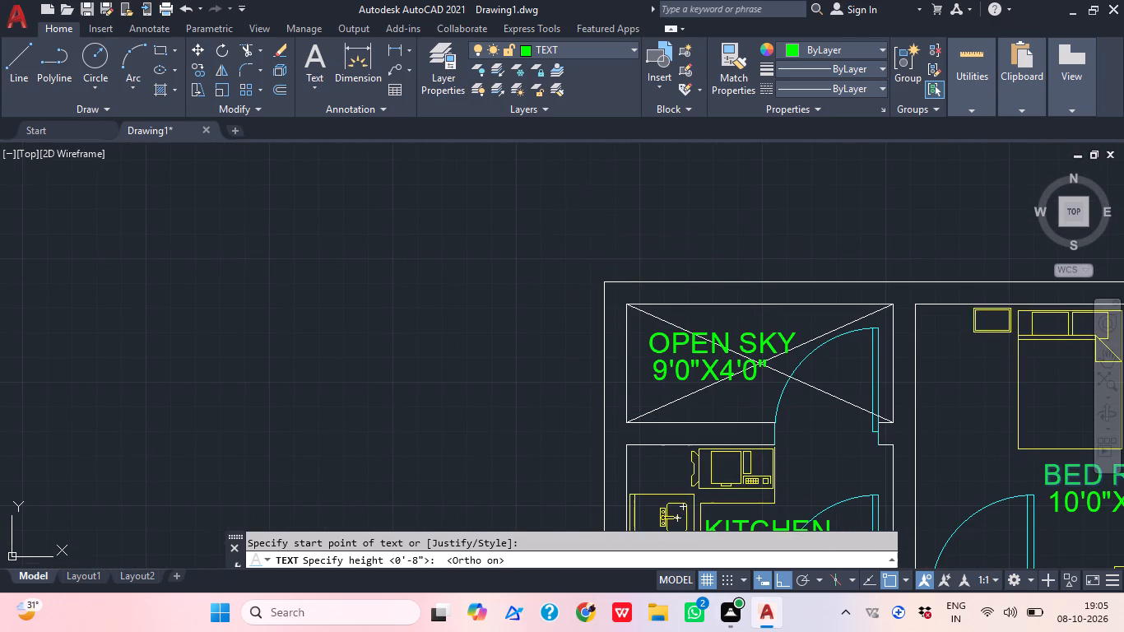
left_click(620, 195)
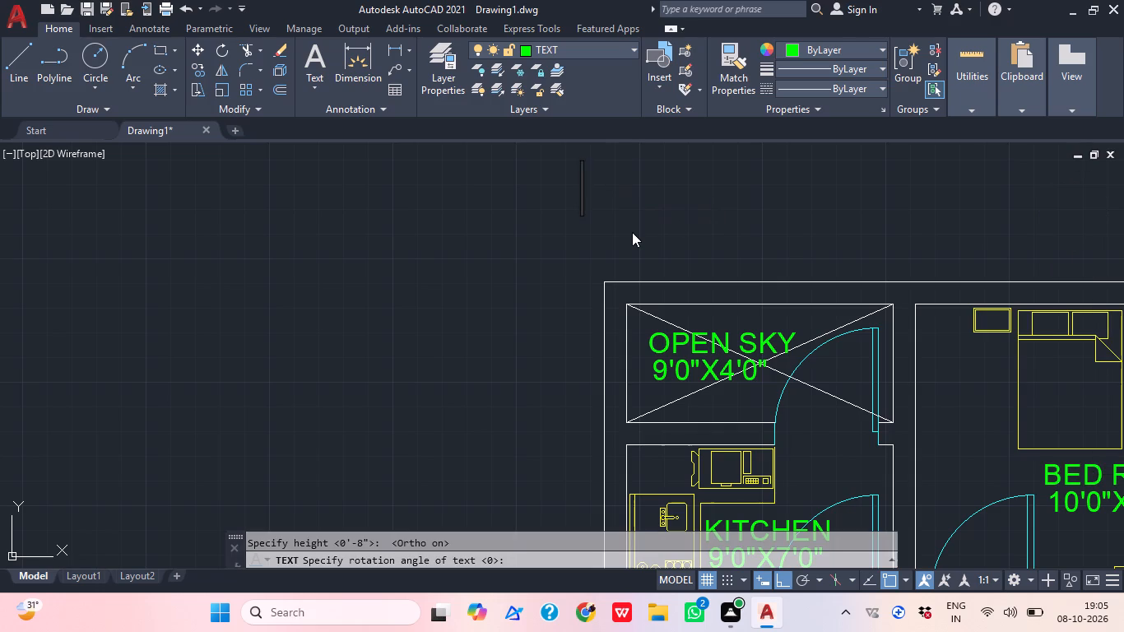
type("2BHK")
key("space")
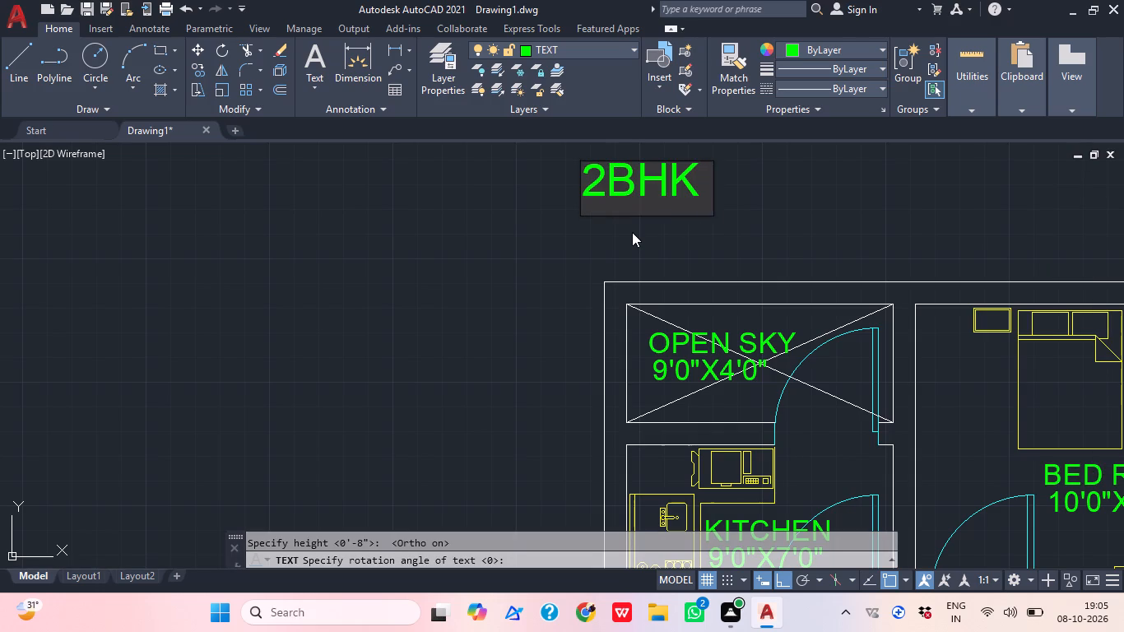
key("h")
type("OUSE")
key("space")
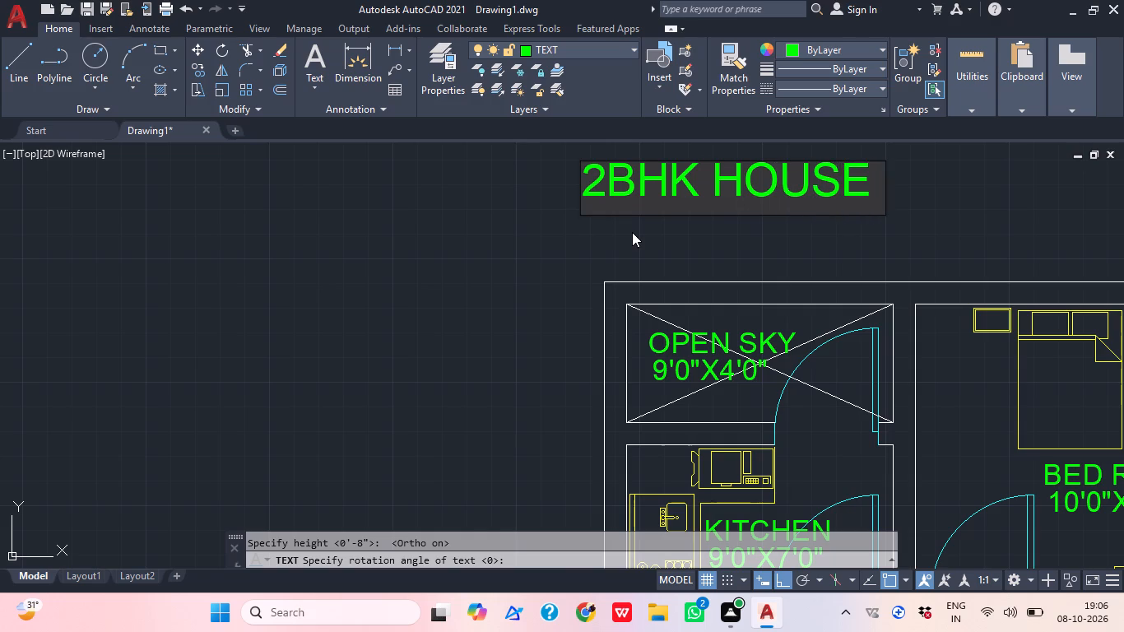
type("PLAN")
key("space")
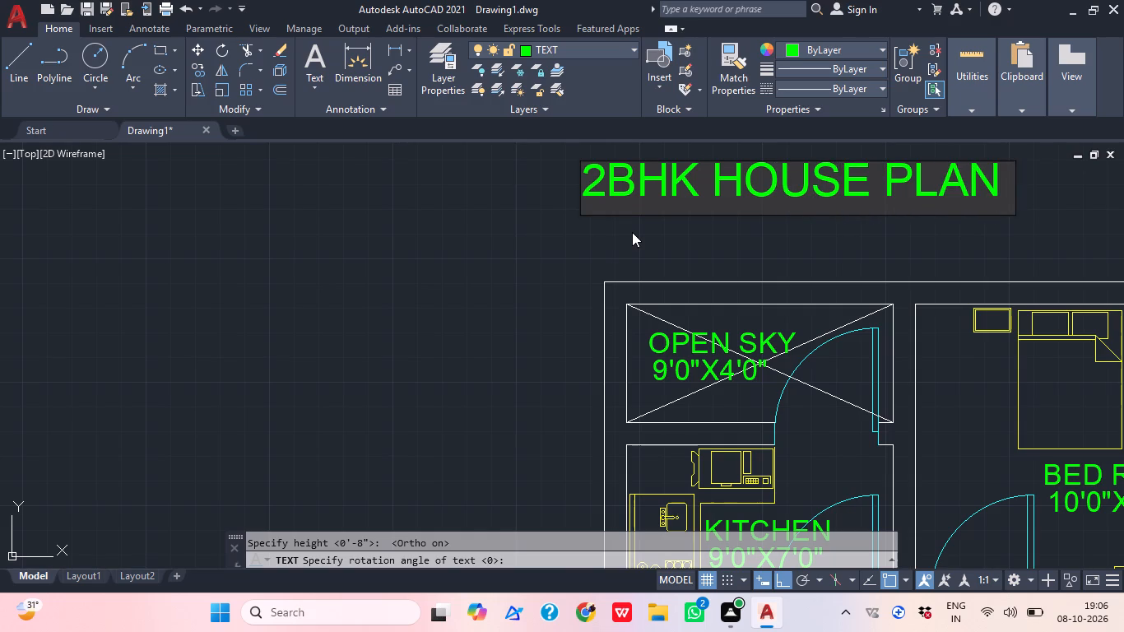
scroll(649, 236, "down", 2)
middle_click_drag(784, 269, 694, 276)
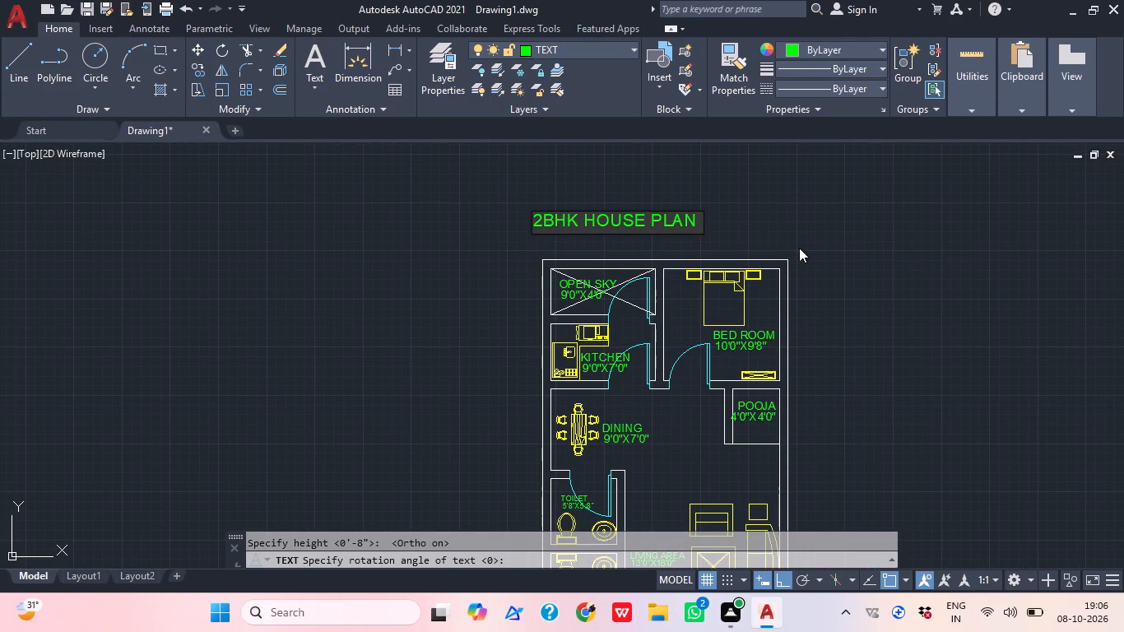
type("WITH CAR PARKING")
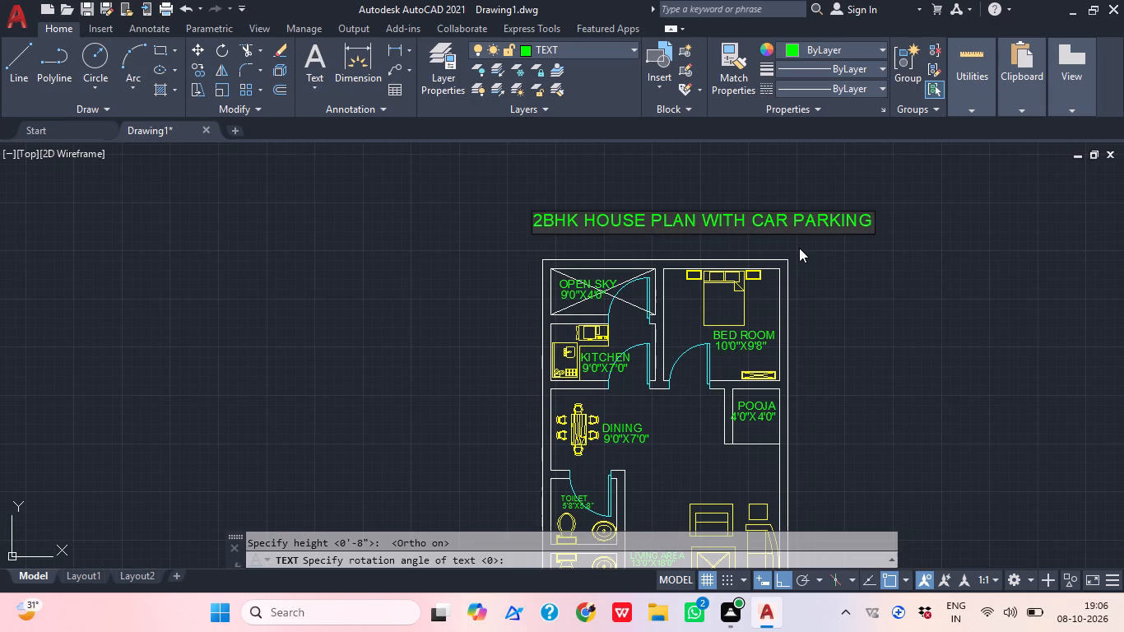
left_click(842, 262)
key("Escape")
Scale the plan title down to a text height of about 11".
left_click(887, 237)
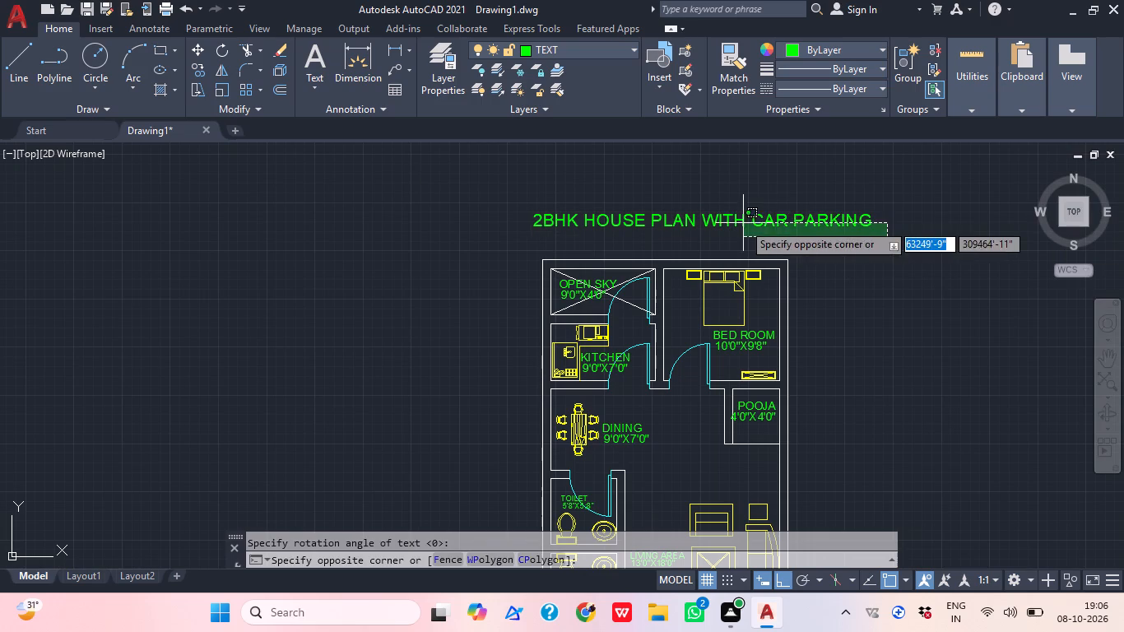
left_click(743, 223)
type("SC")
key("space")
left_click(735, 244)
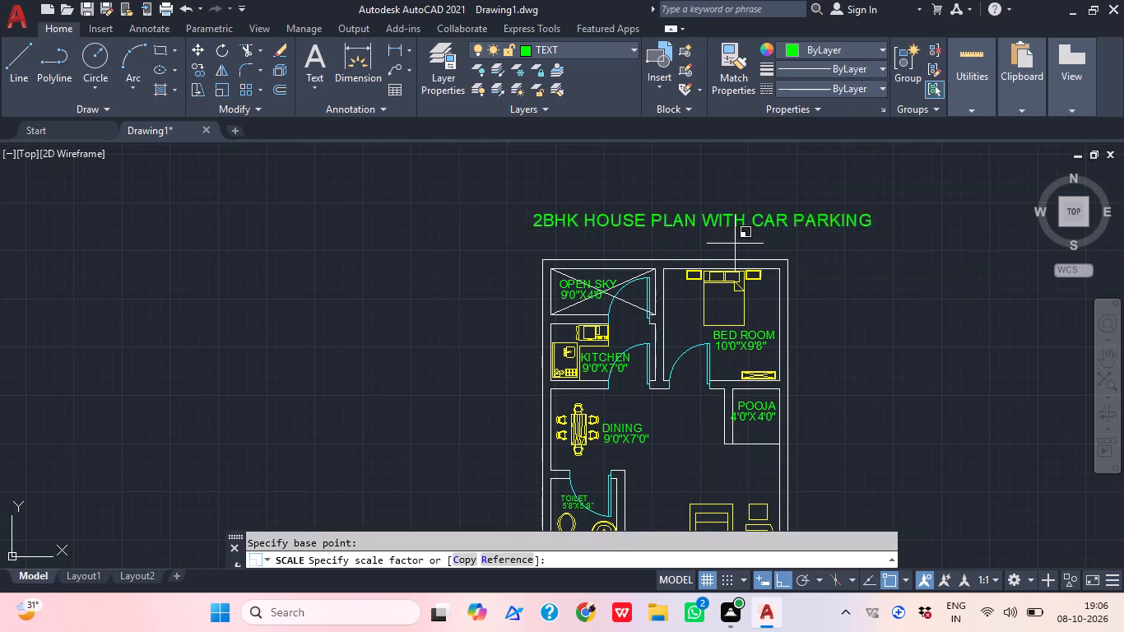
left_click(590, 277)
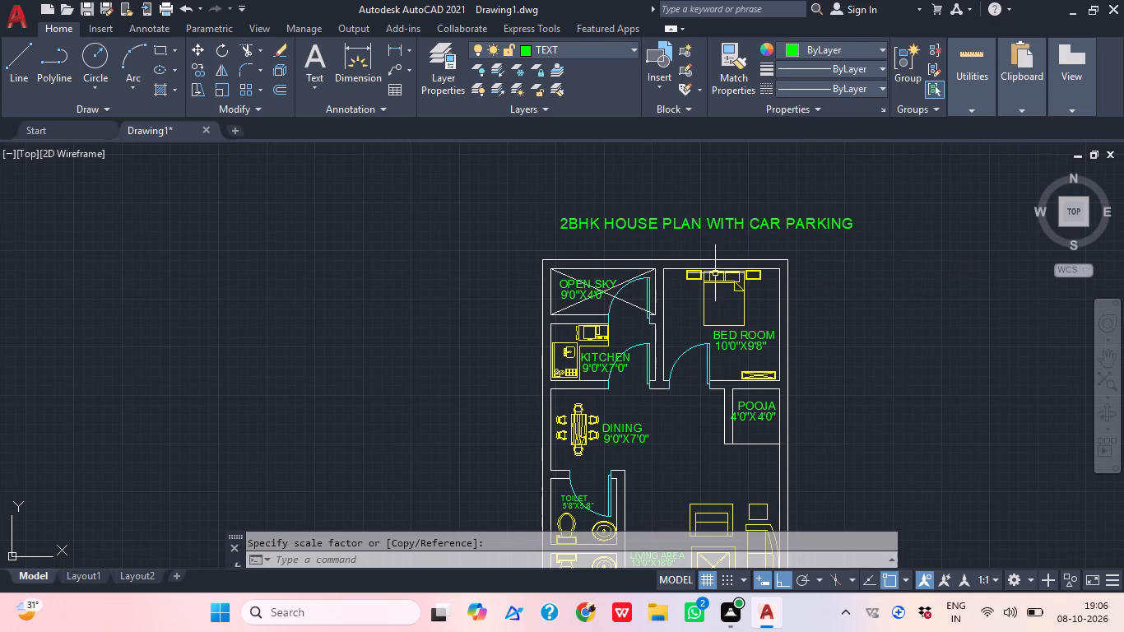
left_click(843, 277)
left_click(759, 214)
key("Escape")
Move the plan title west so that it starts just outside the plan's west wall.
left_click(884, 251)
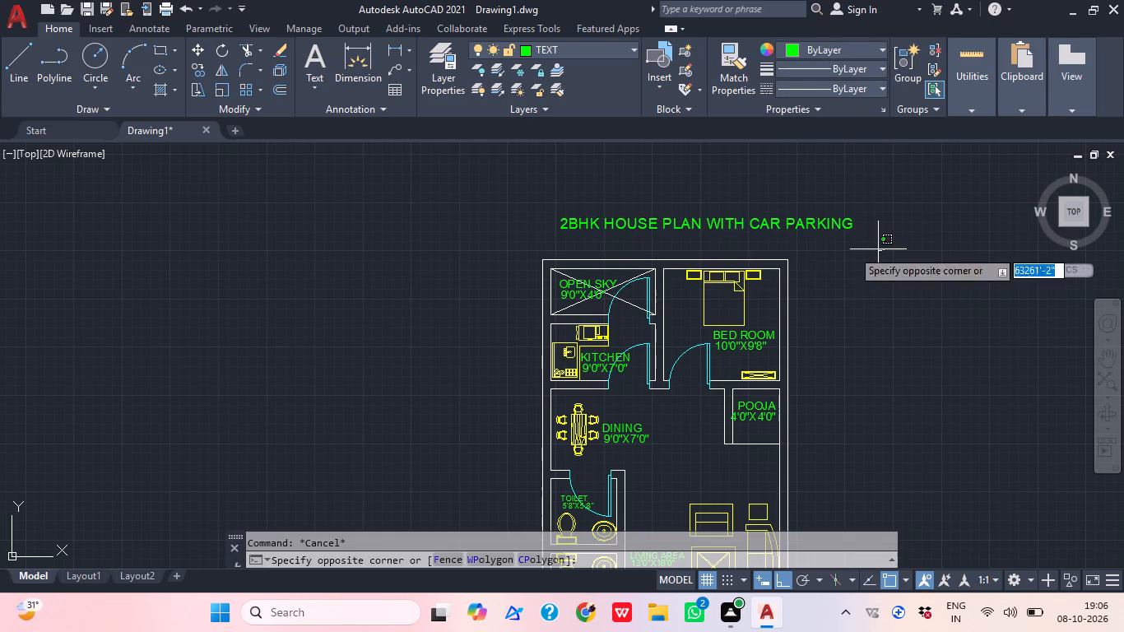
left_click(699, 184)
key("m")
key("space")
left_click(704, 235)
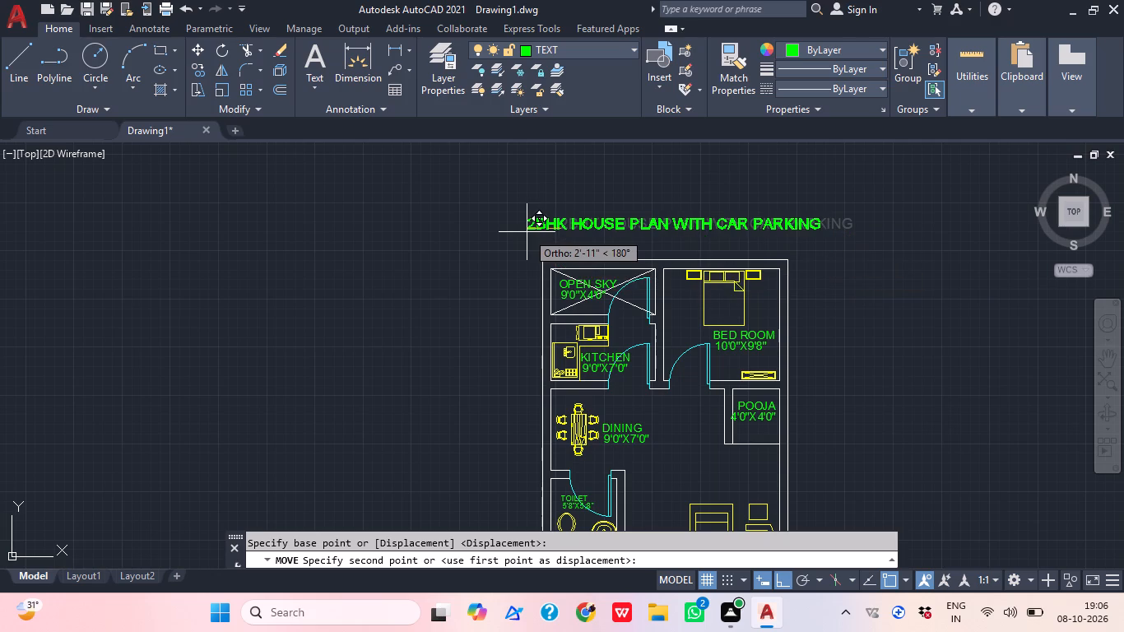
scroll(527, 232, "up", 2)
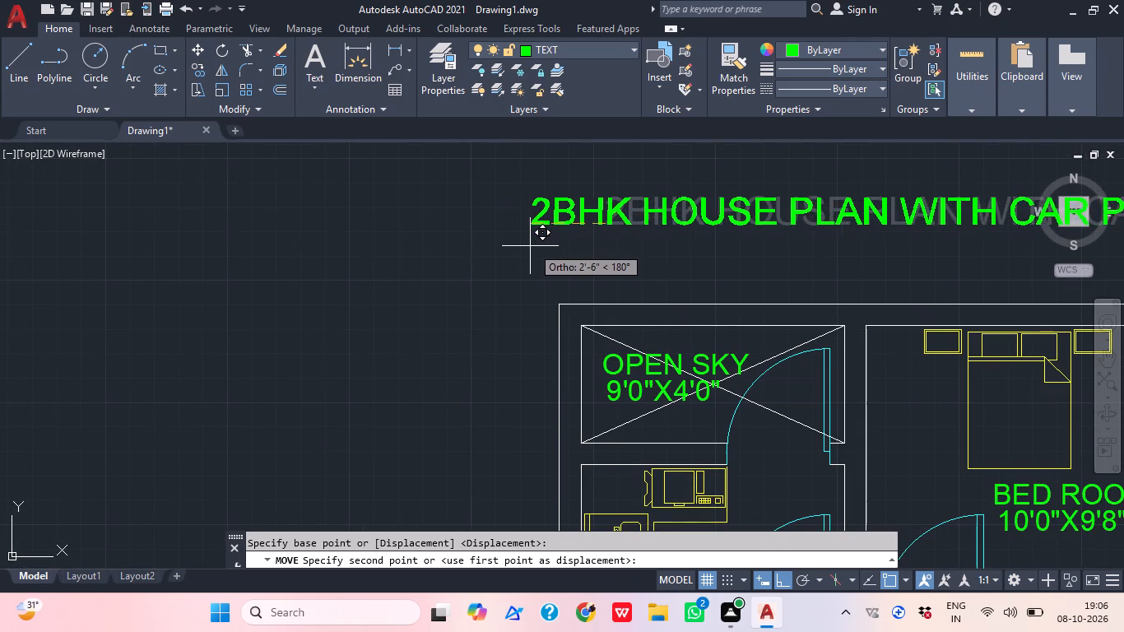
left_click(536, 250)
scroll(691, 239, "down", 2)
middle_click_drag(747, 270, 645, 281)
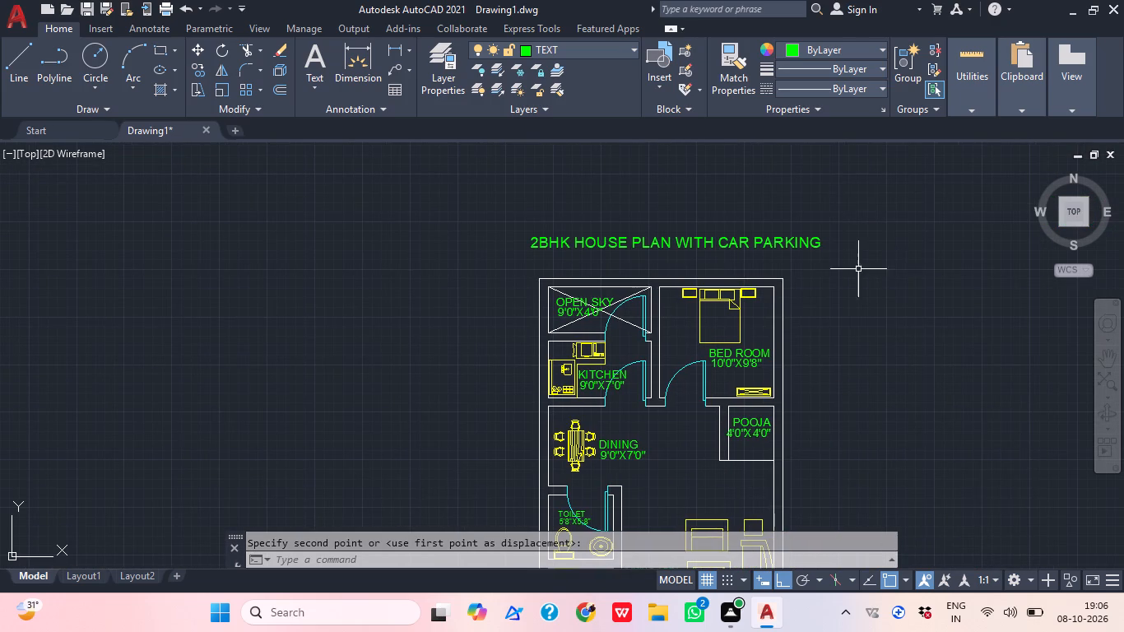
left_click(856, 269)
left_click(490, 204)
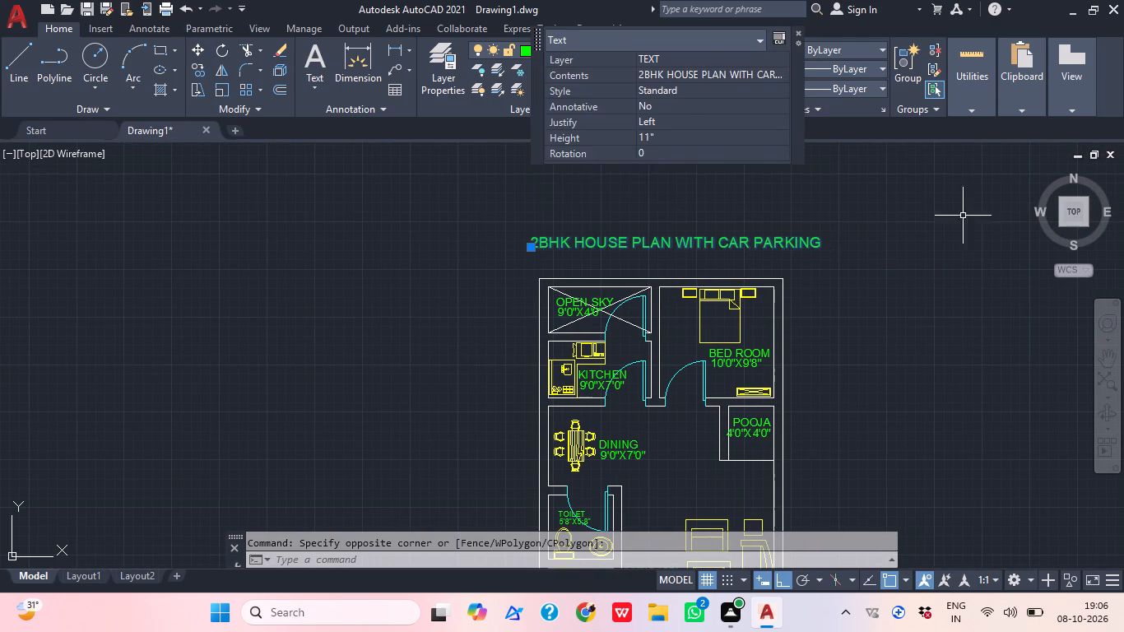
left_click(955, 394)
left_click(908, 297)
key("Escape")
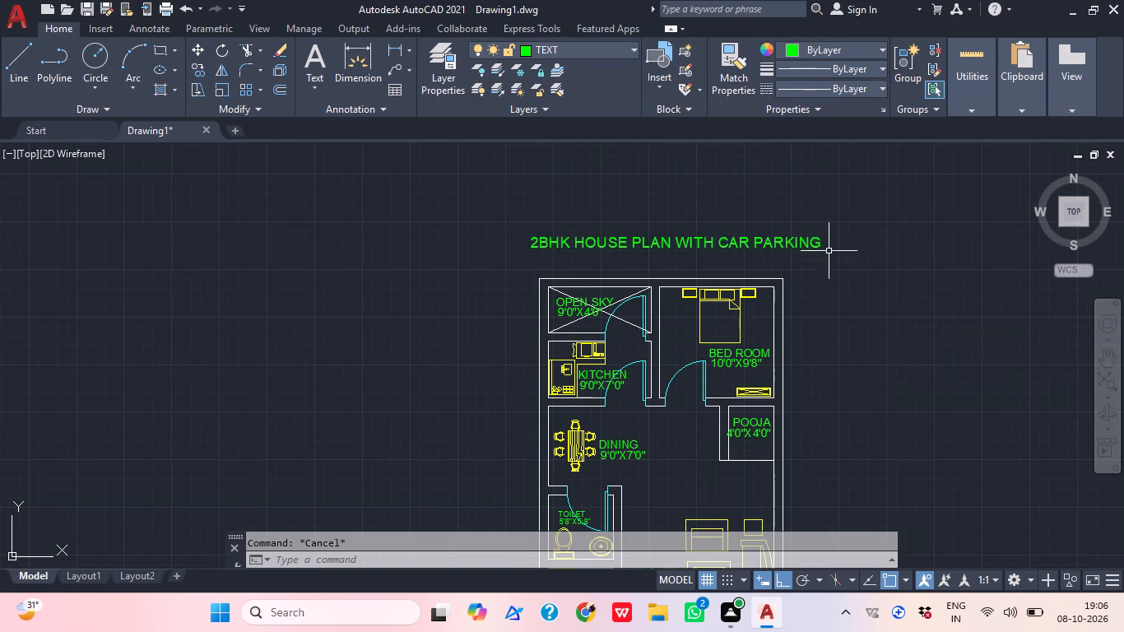
Change the plan title's layer to 0.
left_click(797, 240)
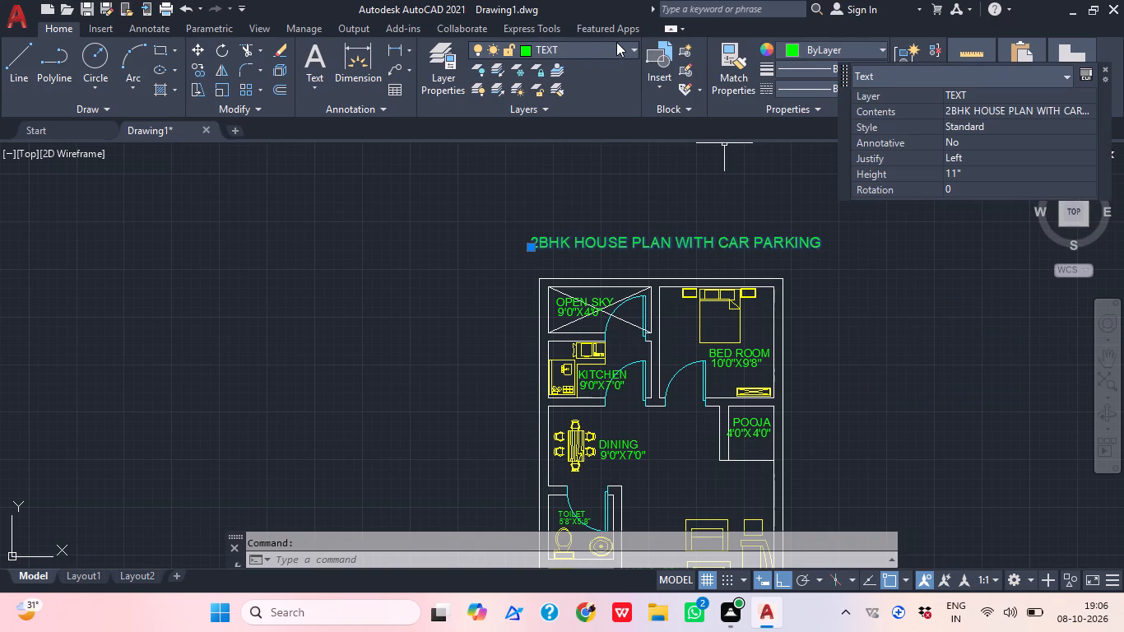
left_click(616, 42)
left_click(583, 70)
key("Escape")
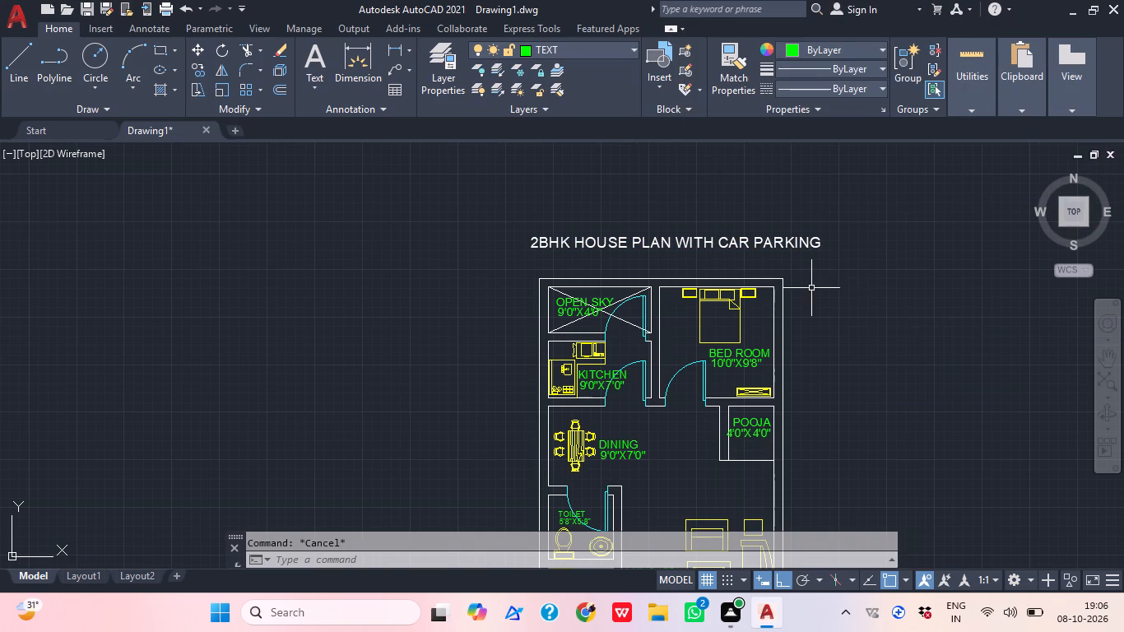
left_click(840, 281)
key("Escape")
Move the plan title about 1'-6" south, closer to the plan's north wall.
left_click(626, 235)
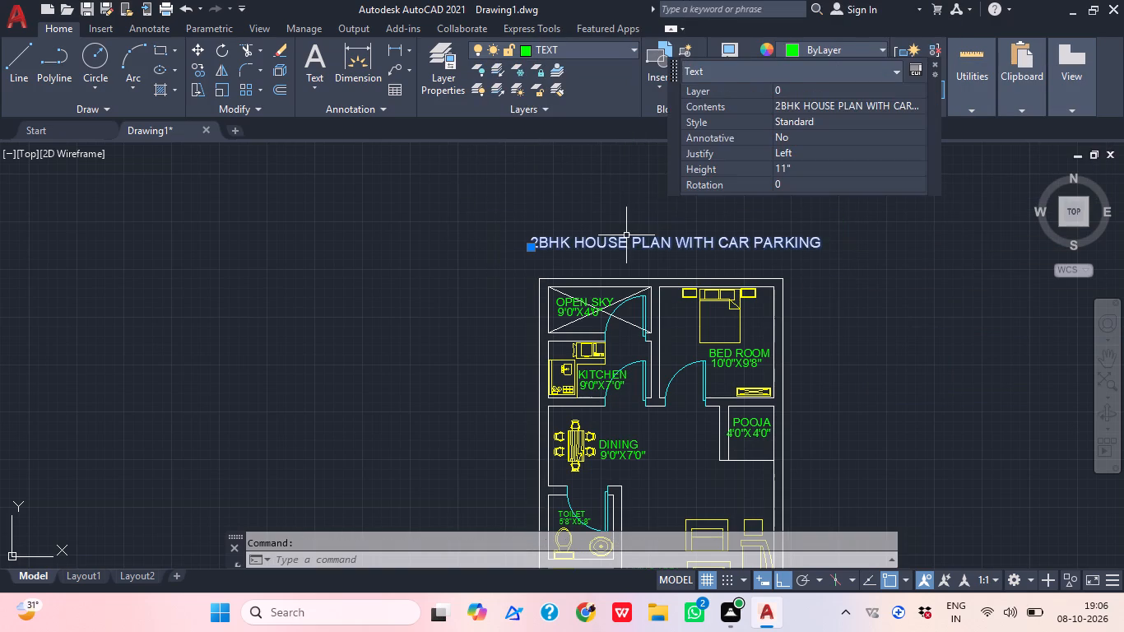
type("M")
key("space")
left_click(629, 237)
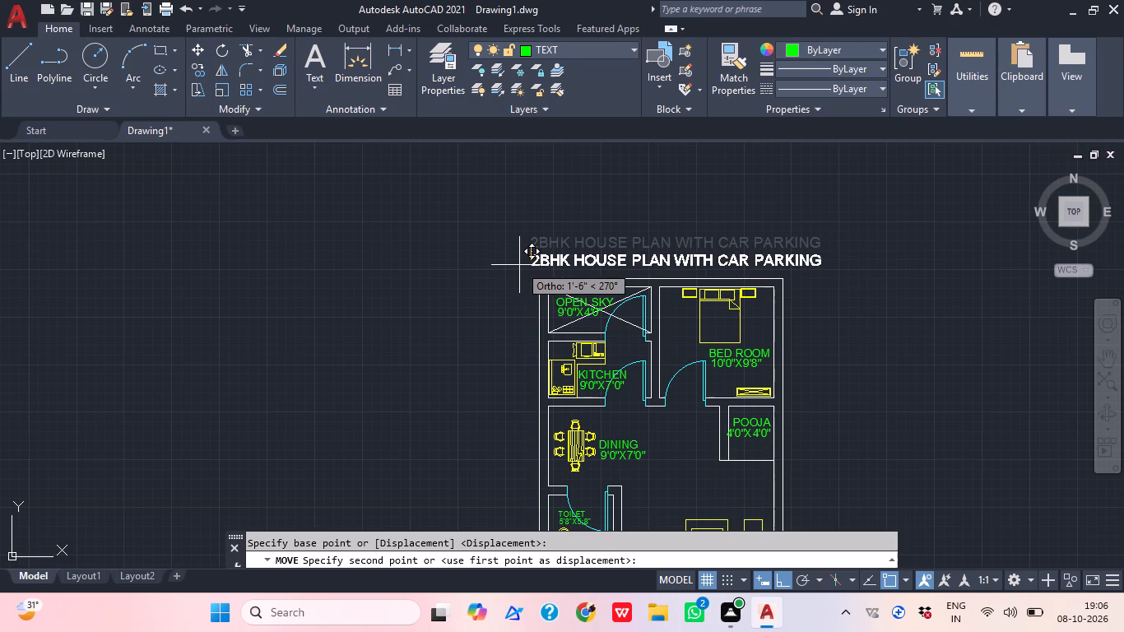
left_click(519, 263)
Move the plan title about 1'-4" west so that it sits more centrally above the plan.
scroll(921, 269, "down", 1)
middle_click_drag(876, 301, 810, 211)
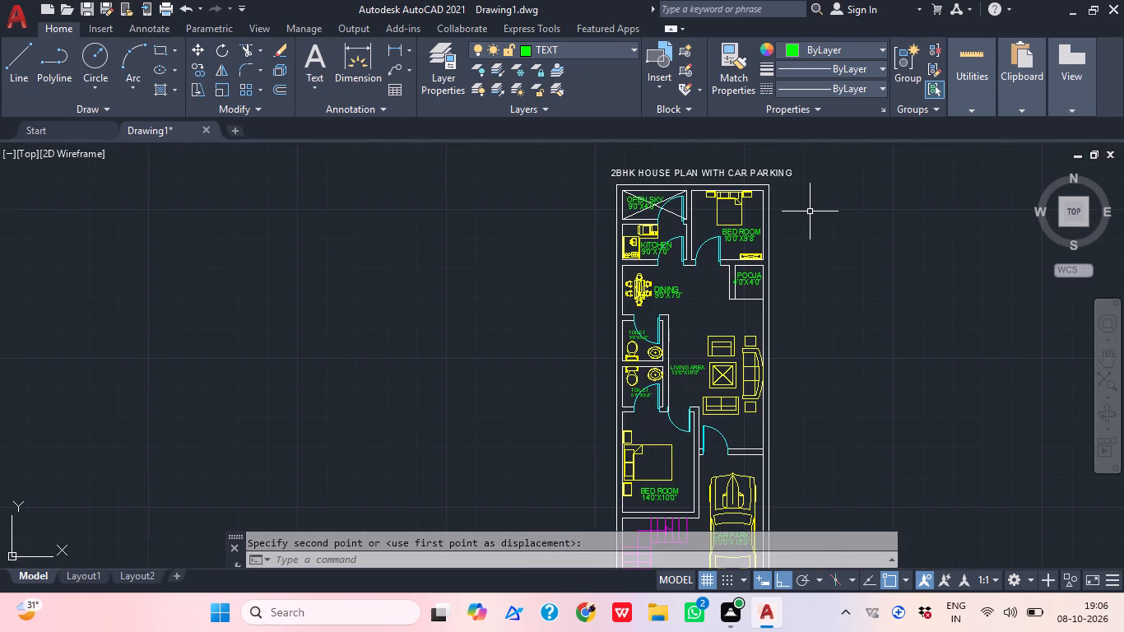
scroll(803, 190, "up", 2)
middle_click_drag(803, 190, 824, 443)
left_click(756, 398)
type("M")
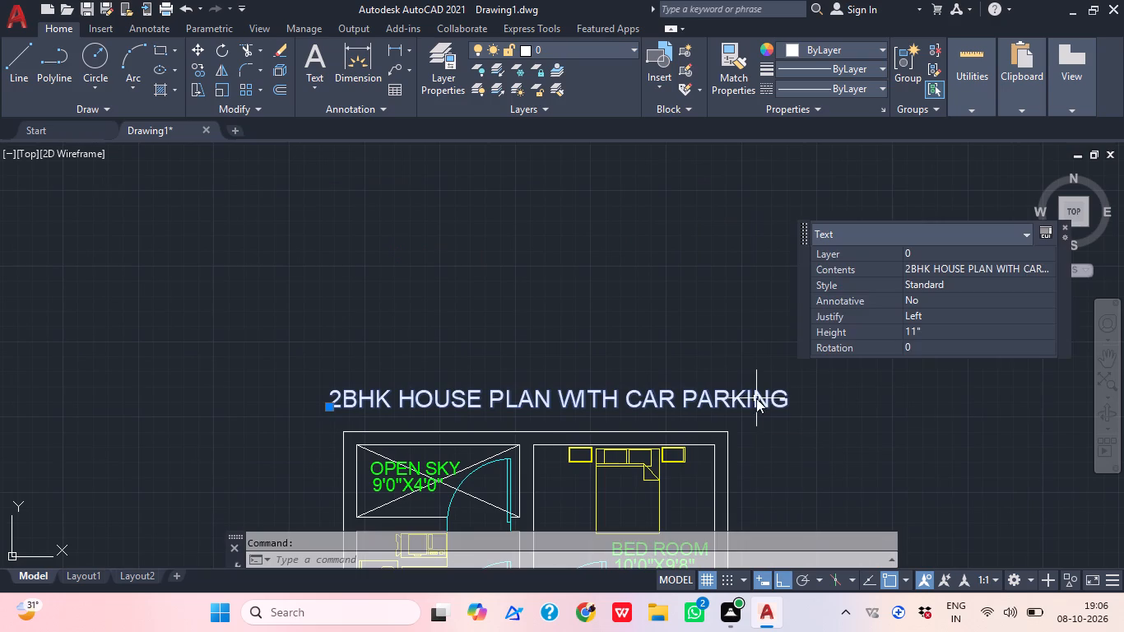
key("space")
left_click(756, 398)
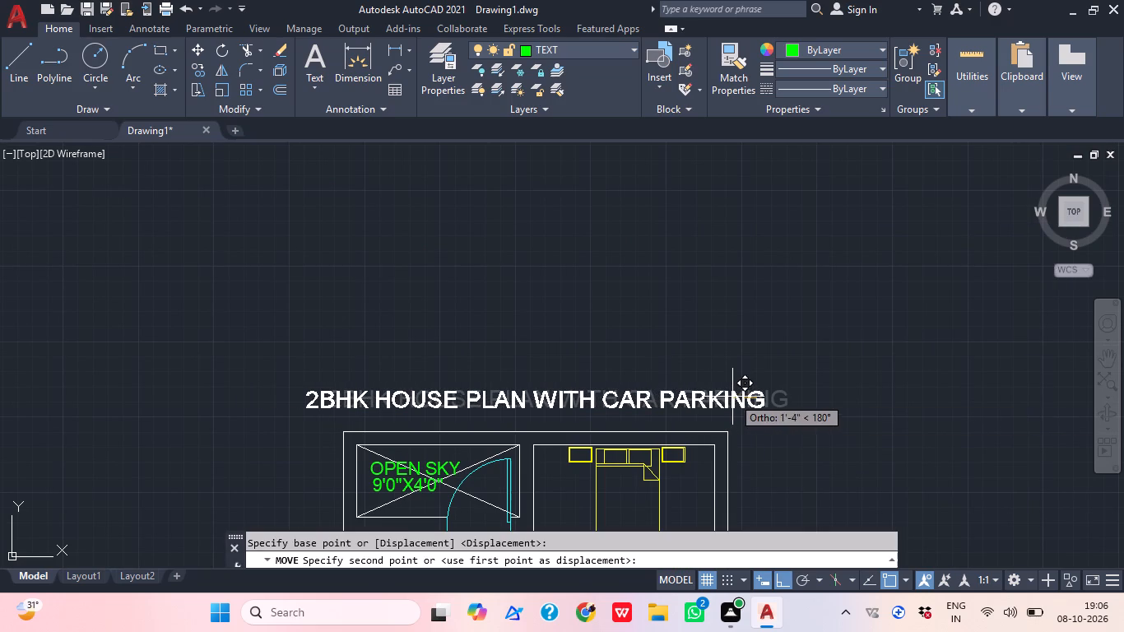
left_click(732, 397)
Add a linear dimension for the plan's overall north-south length between the outer west corners, placed just outside the west wall.
scroll(832, 412, "down", 2)
middle_click_drag(829, 419, 797, 292)
middle_click_drag(792, 386, 792, 366)
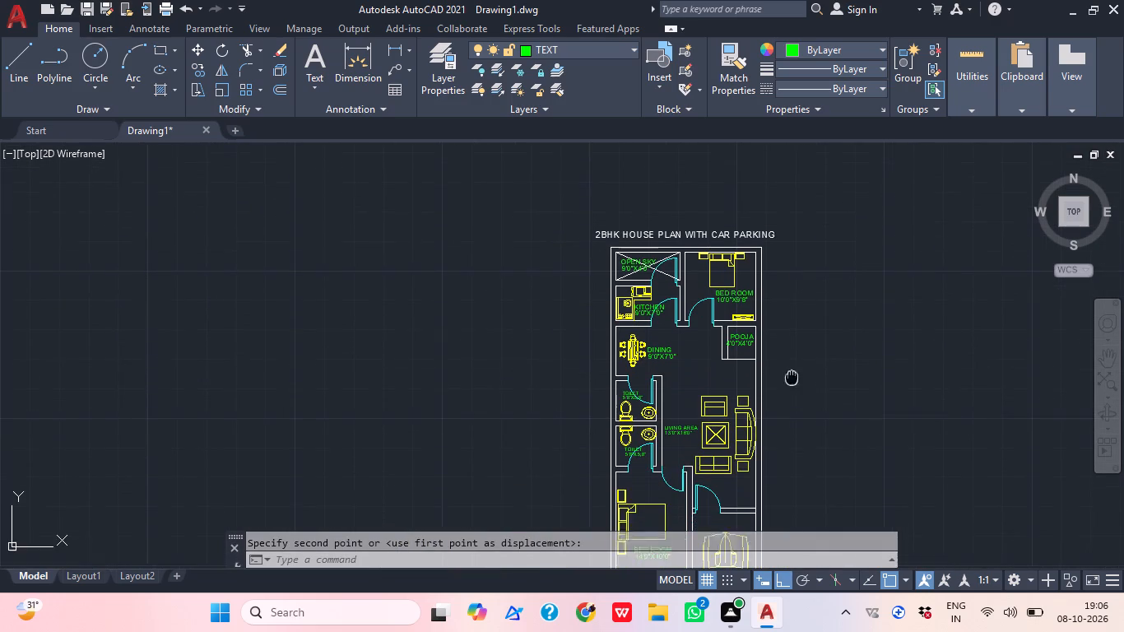
middle_click_drag(792, 366, 792, 314)
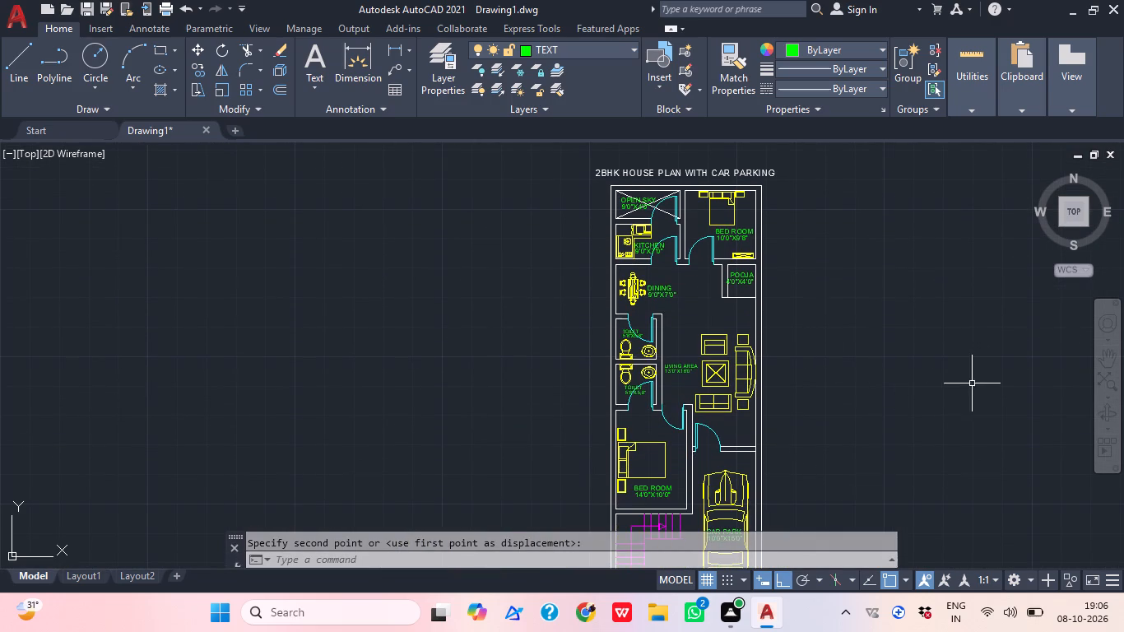
middle_click_drag(852, 414, 862, 309)
scroll(856, 306, "down", 1)
middle_click_drag(856, 306, 853, 336)
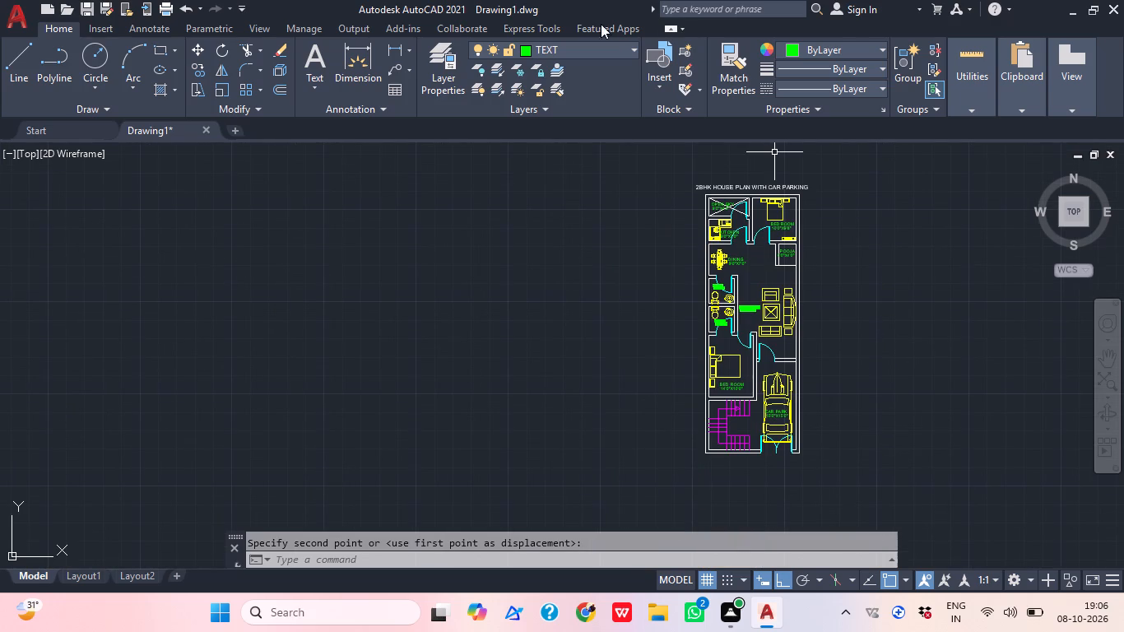
left_click(391, 53)
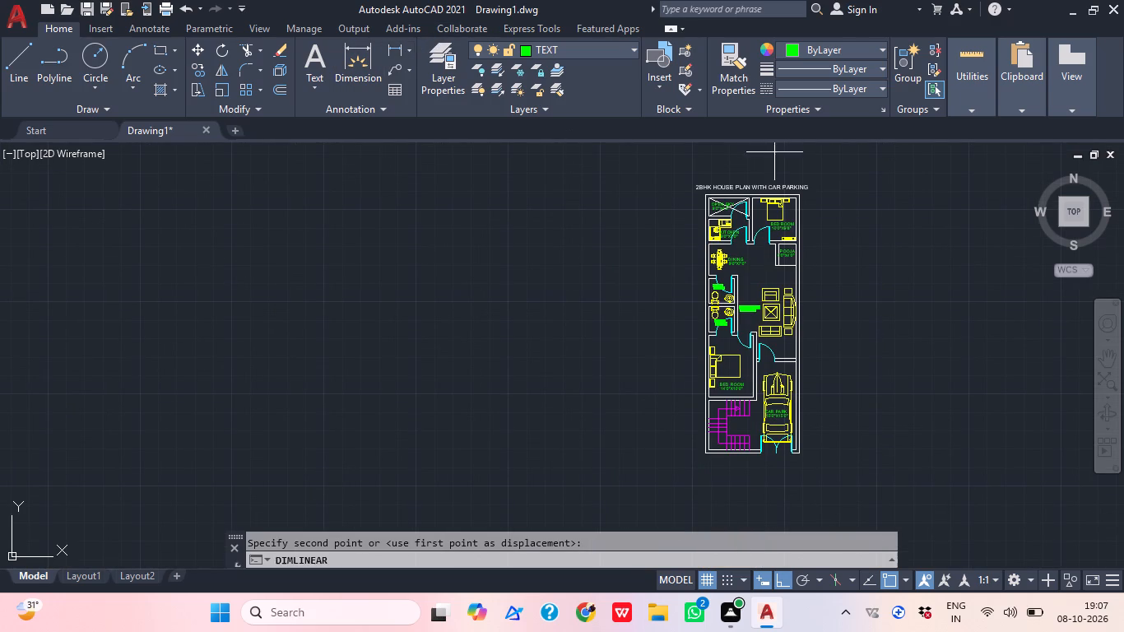
scroll(727, 171, "up", 2)
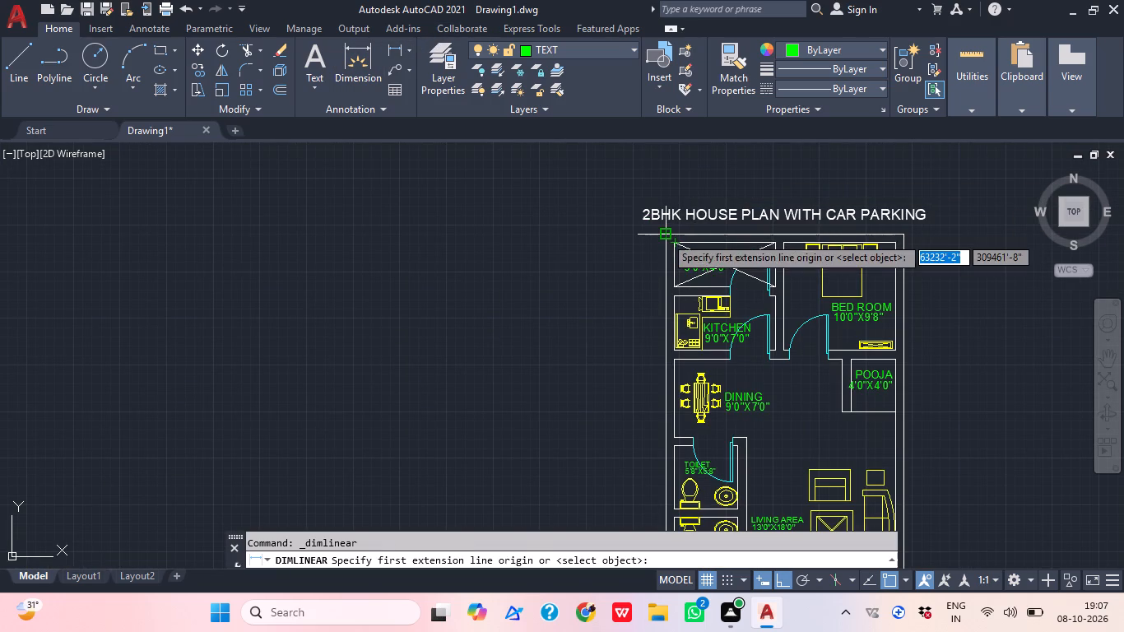
left_click(665, 236)
middle_click_drag(716, 236, 716, 142)
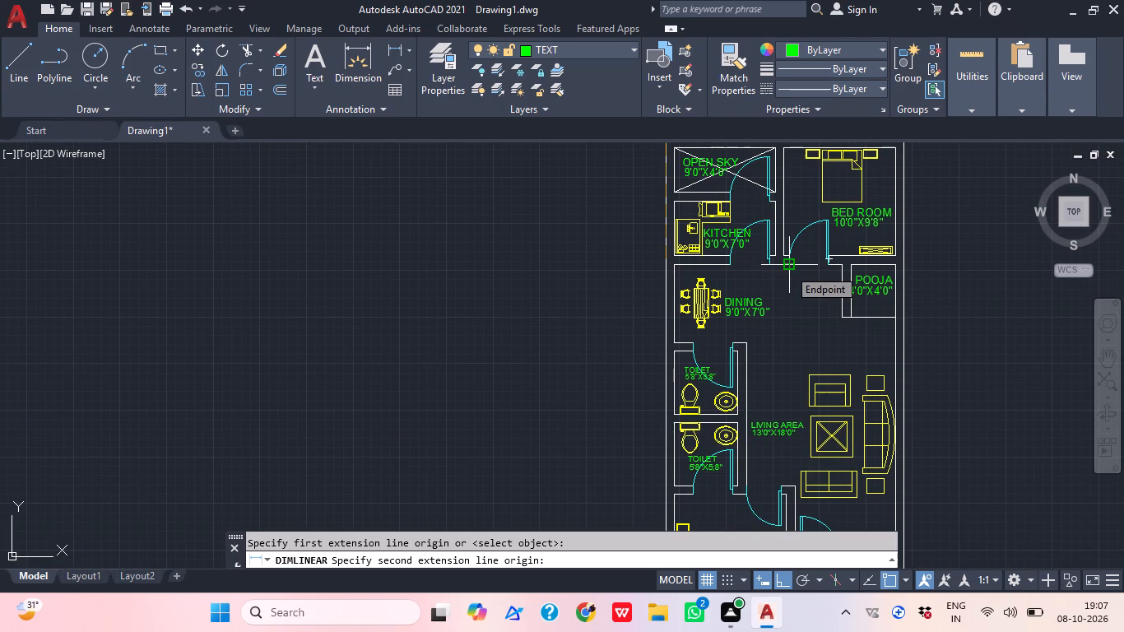
middle_click_drag(788, 268, 781, 221)
scroll(744, 272, "down", 1)
middle_click_drag(762, 201, 782, 148)
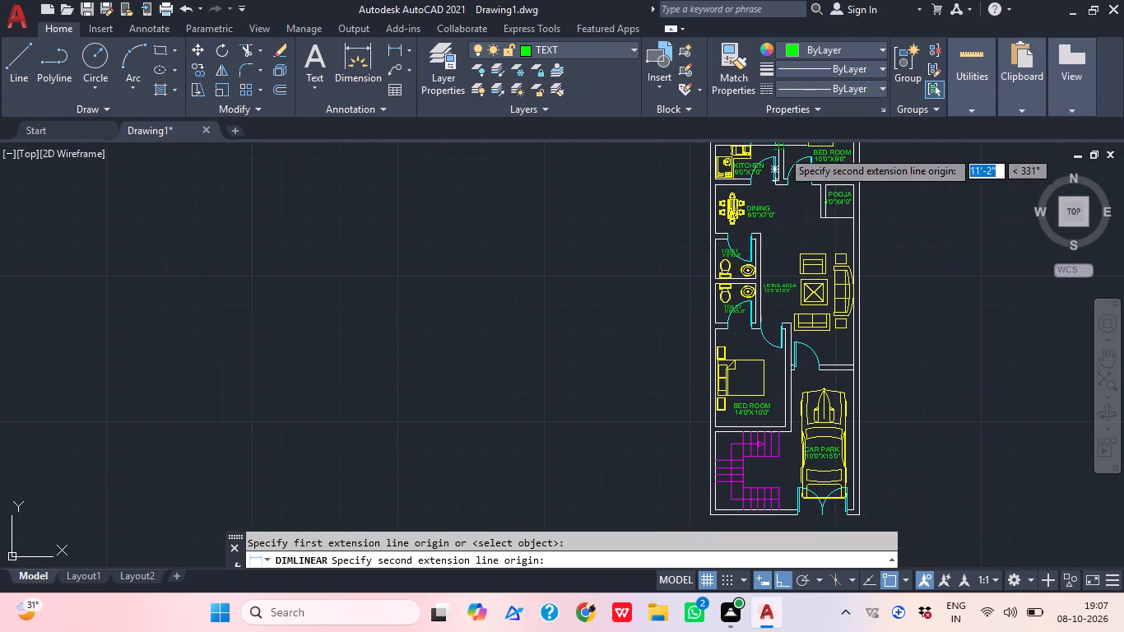
middle_click_drag(759, 323, 779, 170)
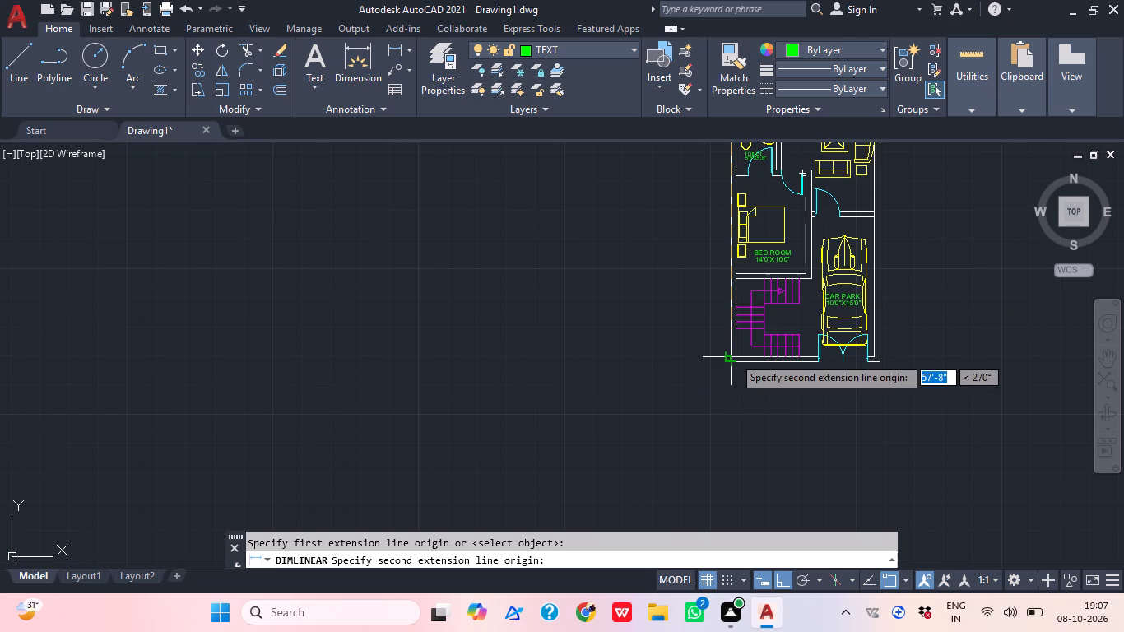
scroll(733, 356, "up", 3)
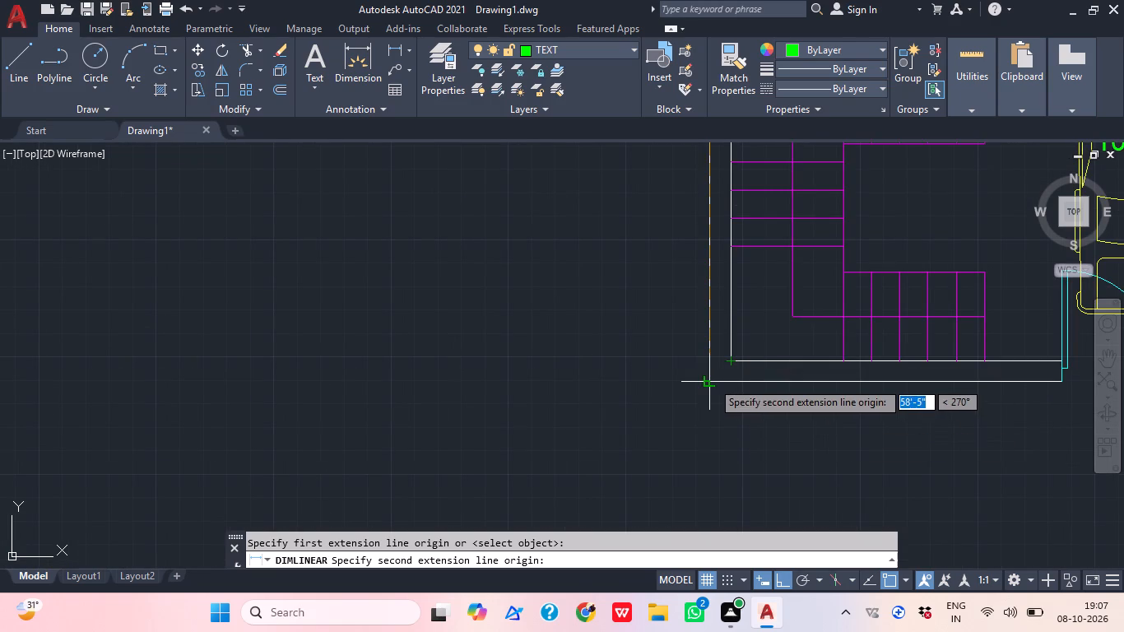
left_click(712, 381)
scroll(734, 385, "down", 2)
middle_click_drag(648, 476, 634, 486)
middle_click_drag(693, 321, 649, 529)
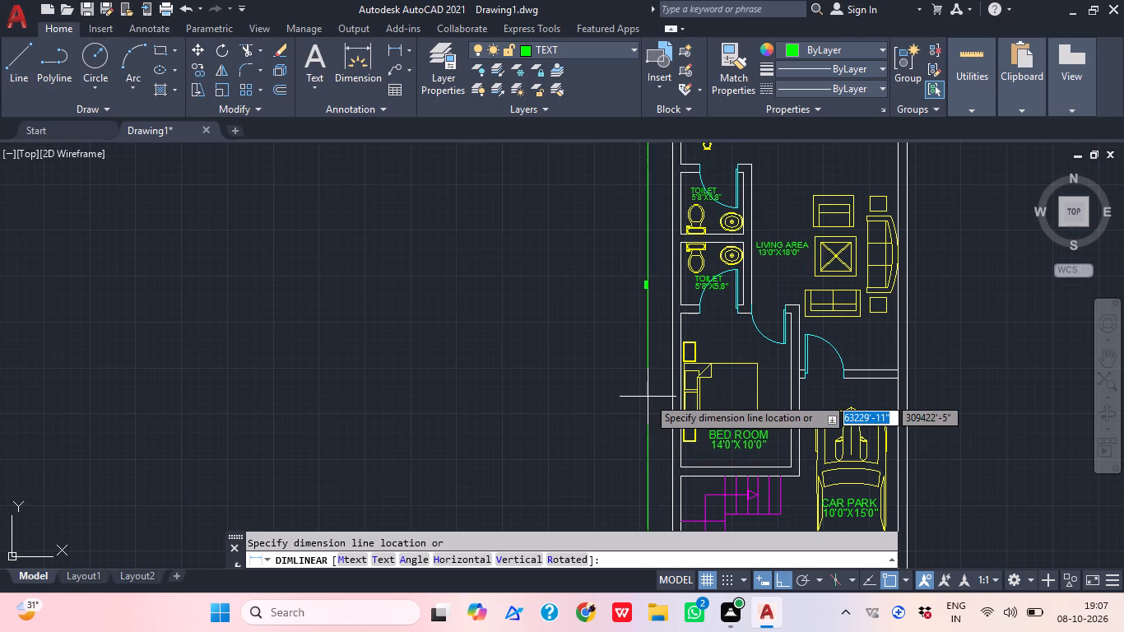
left_click(660, 397)
Change the layer of the overall length dimension beside the west wall to 0.
scroll(639, 308, "up", 2)
scroll(641, 305, "down", 1)
scroll(641, 305, "up", 1)
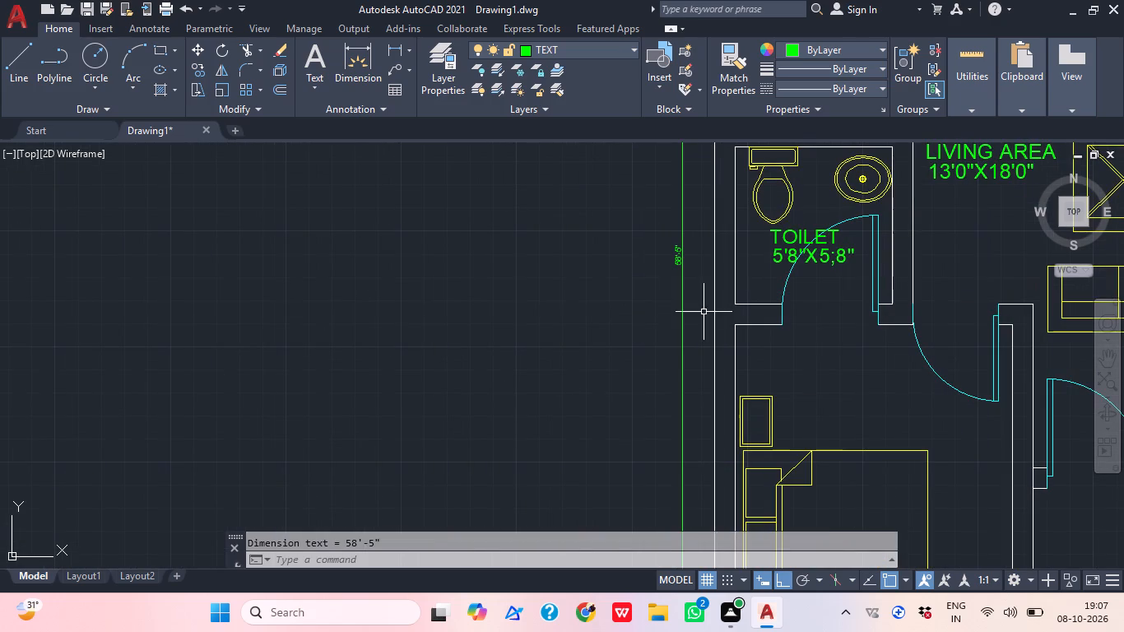
left_click(704, 312)
left_click(675, 295)
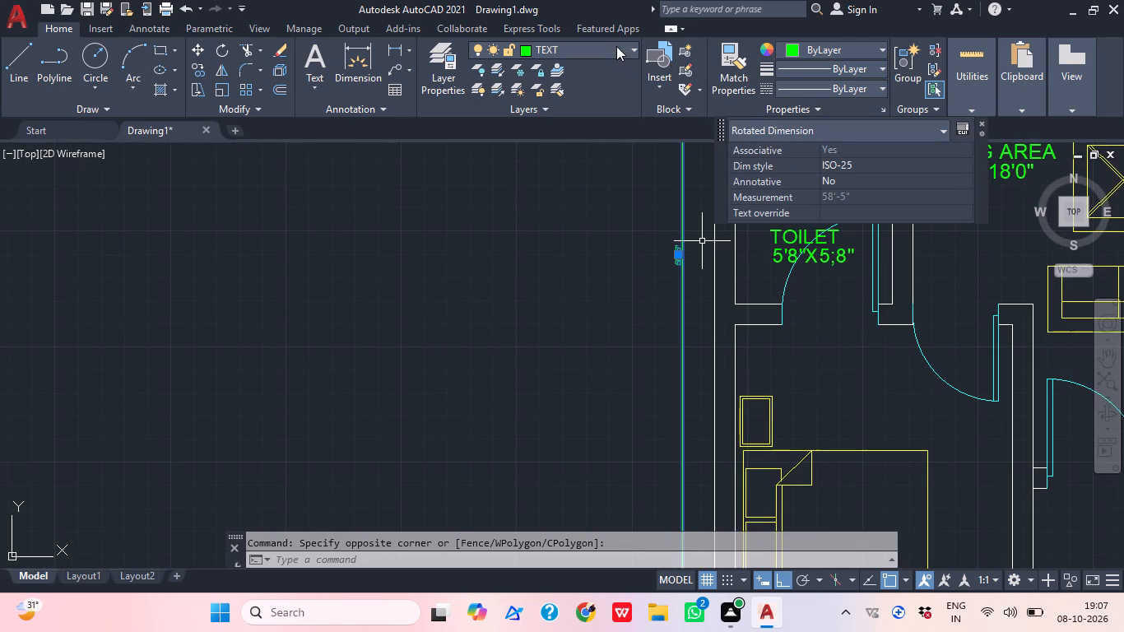
left_click(614, 46)
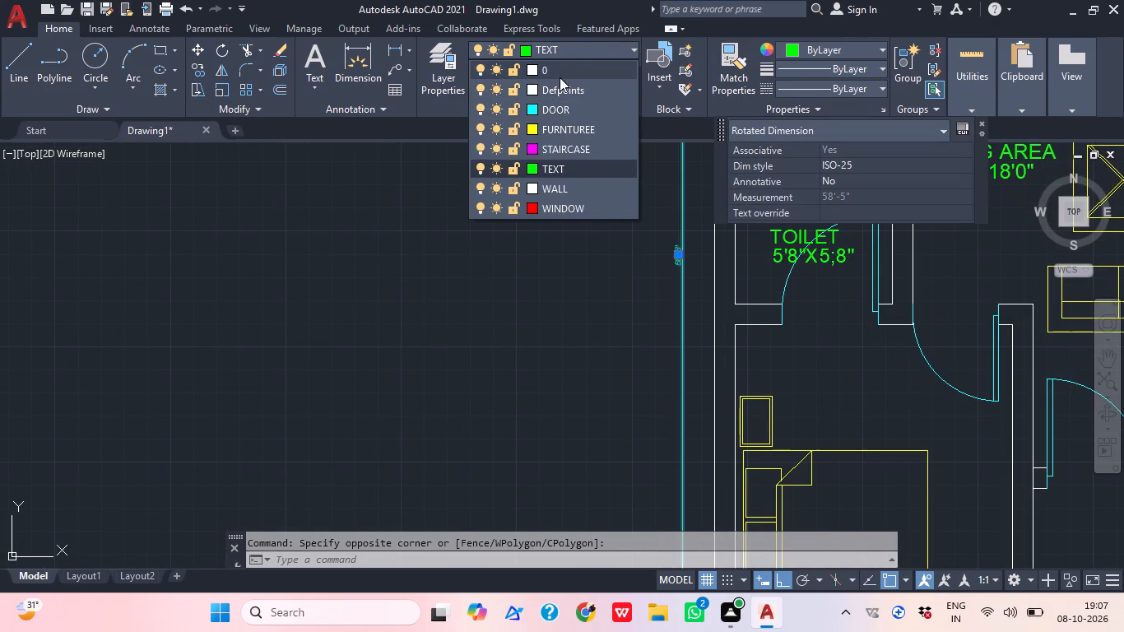
left_click(560, 77)
key("Escape")
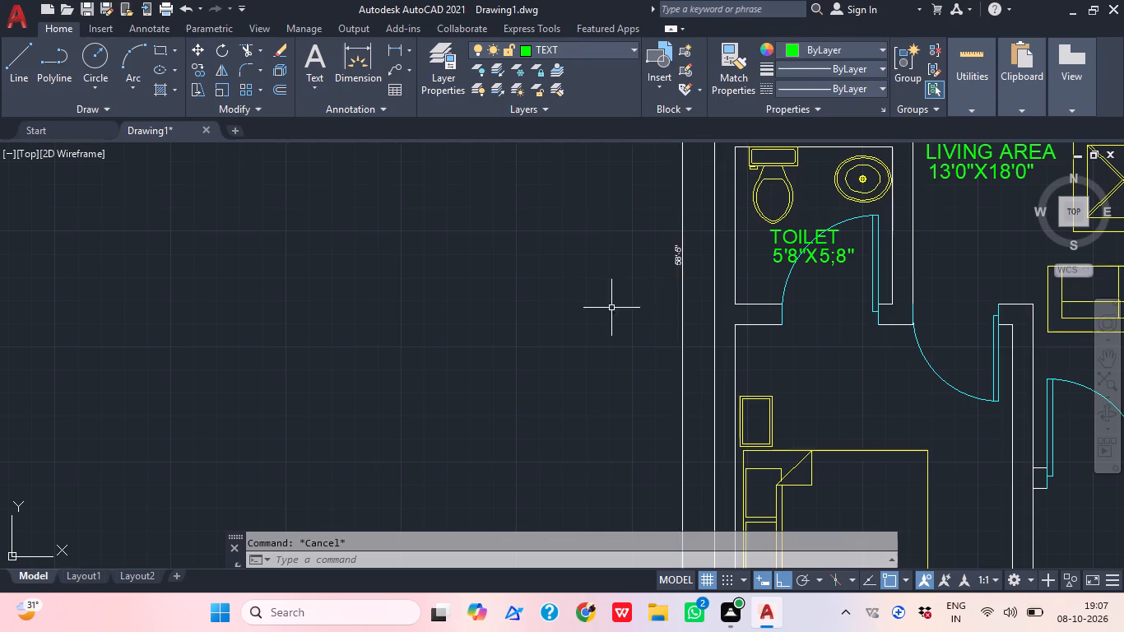
Add a linear dimension for the plan's overall width between the outer north corners, placed between the north wall and the title.
scroll(611, 308, "down", 2)
middle_click_drag(789, 271, 640, 469)
middle_click_drag(535, 161, 562, 290)
left_click(397, 49)
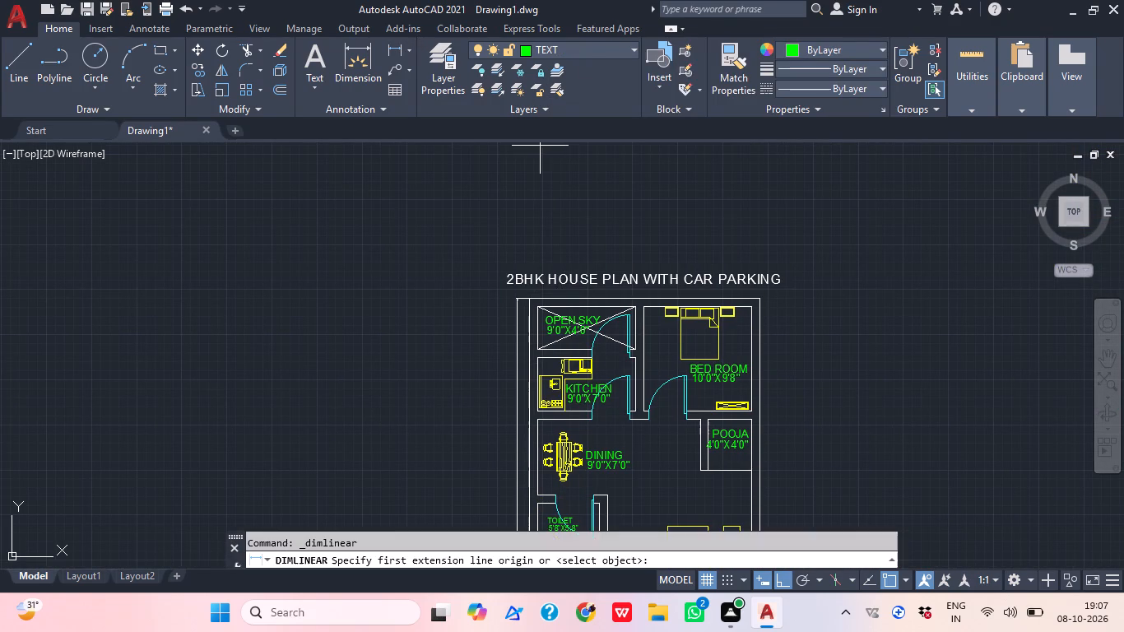
scroll(539, 317, "up", 3)
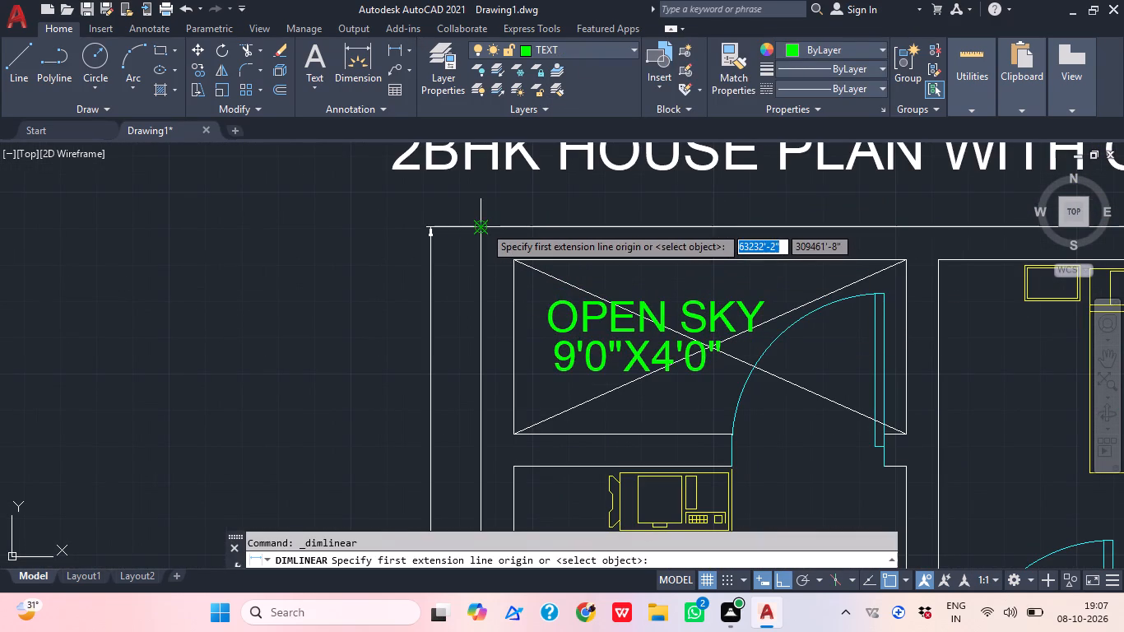
left_click(484, 225)
middle_click_drag(467, 248, 267, 314)
middle_click_drag(691, 291, 102, 246)
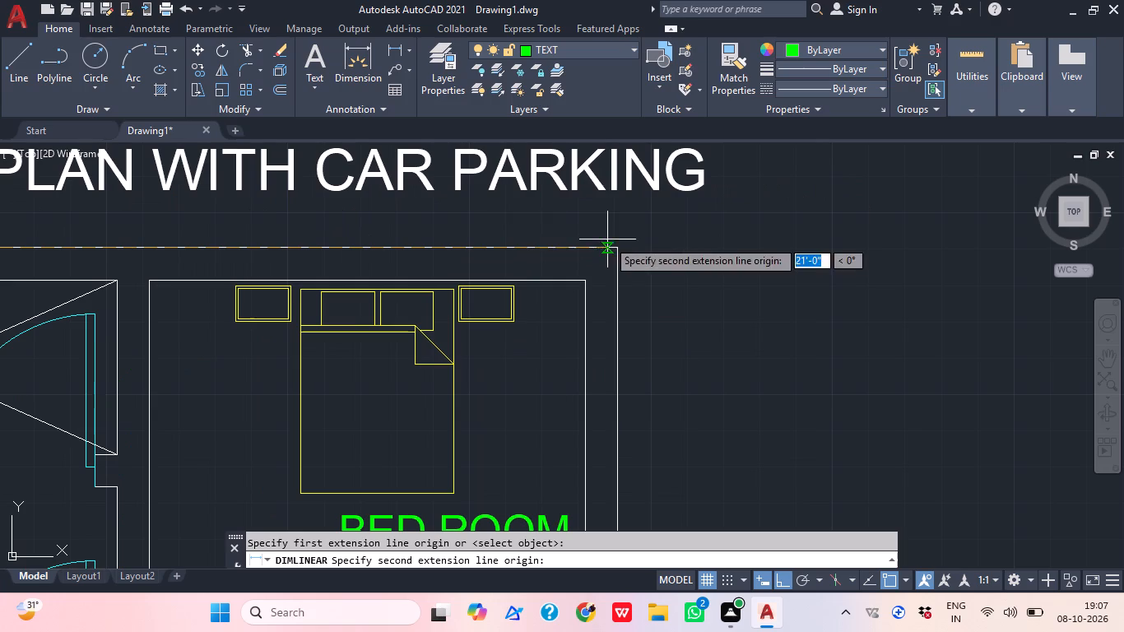
left_click(621, 249)
middle_click_drag(723, 258, 796, 265)
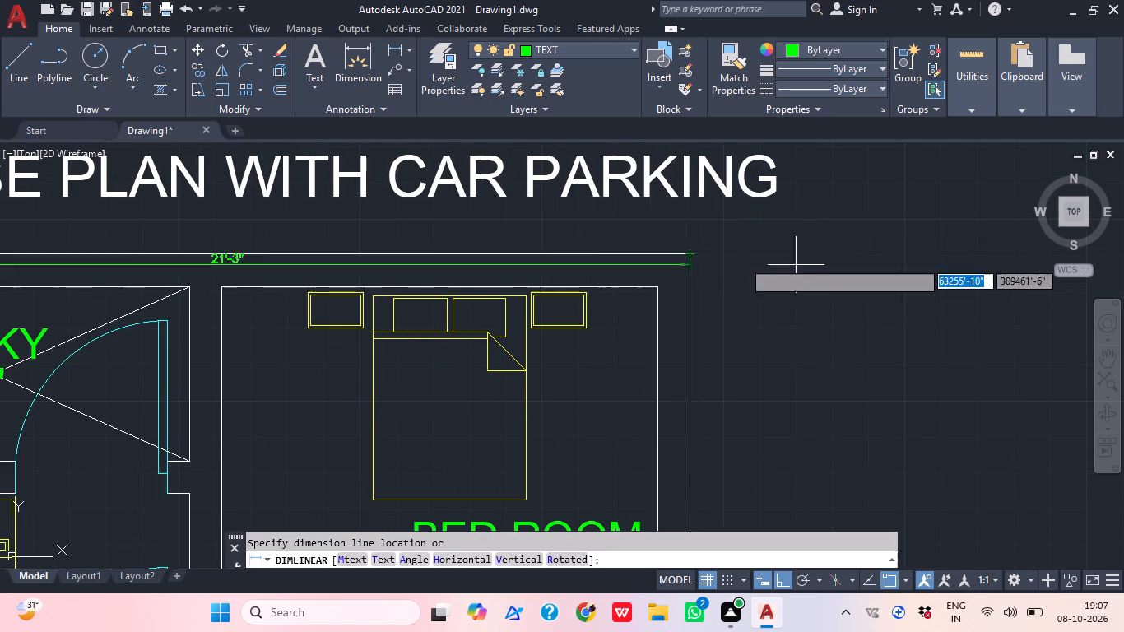
left_click(584, 233)
Change the layer of the overall width dimension above the north wall to Defpoints.
left_click(507, 241)
left_click(465, 213)
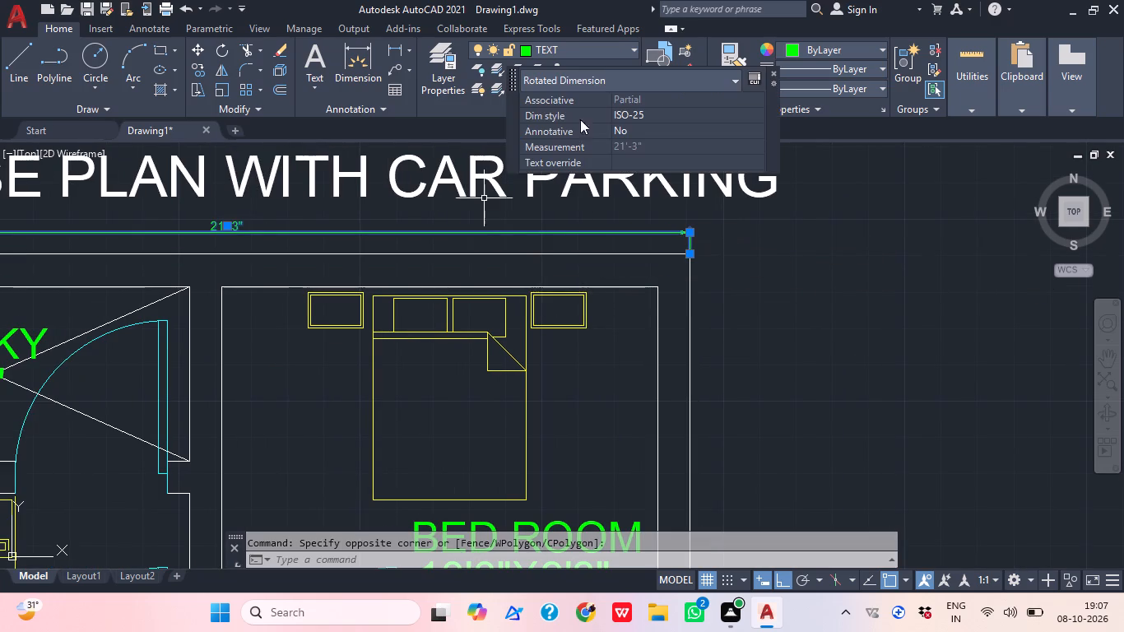
left_click(582, 55)
left_click(551, 87)
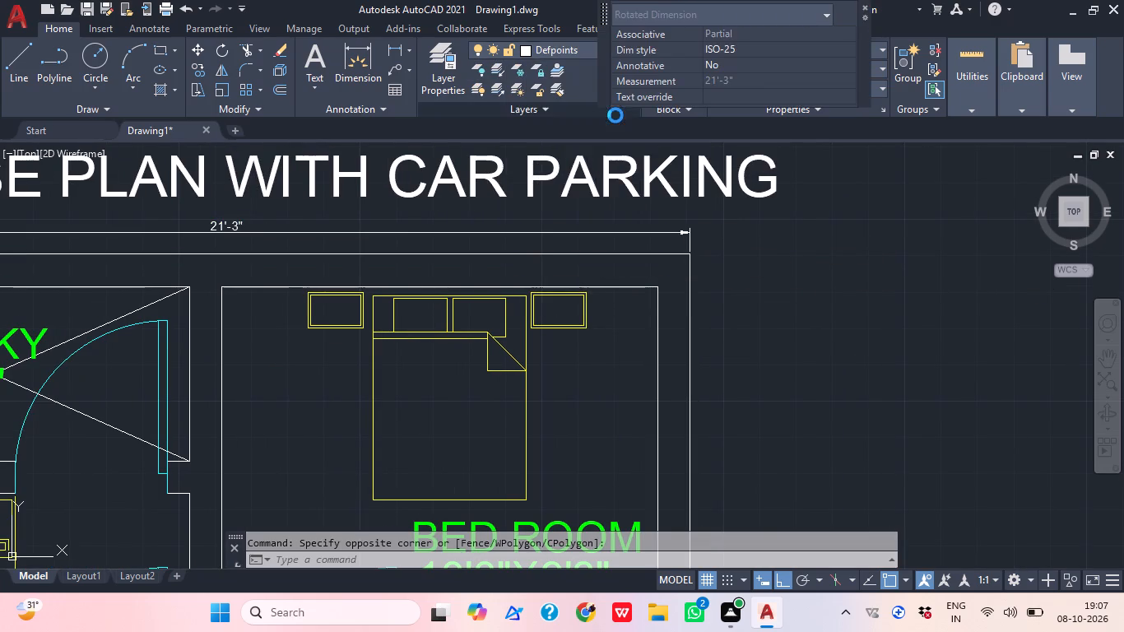
middle_click_drag(715, 286, 862, 297)
key("Escape")
Review the whole floor plan with its title, room labels, furniture and overall dimensions.
scroll(773, 306, "down", 2)
middle_click_drag(824, 309, 746, 235)
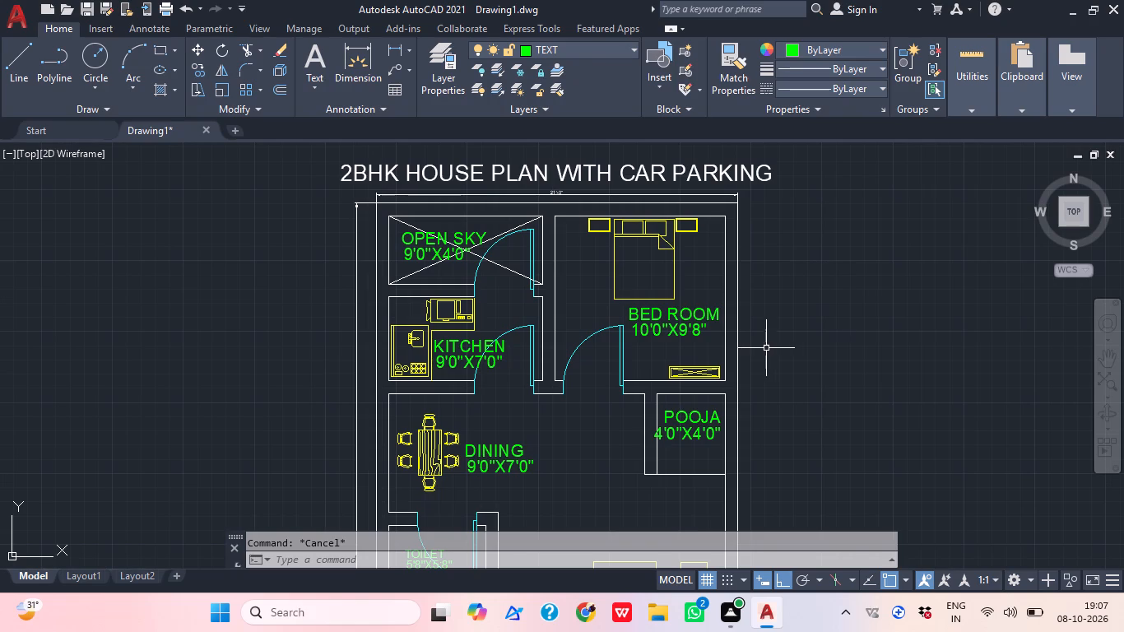
scroll(762, 346, "down", 1)
middle_click_drag(762, 346, 770, 310)
scroll(798, 258, "down", 1)
middle_click_drag(798, 258, 674, 154)
middle_click_drag(680, 190, 675, 215)
scroll(678, 204, "down", 1)
middle_click(671, 328)
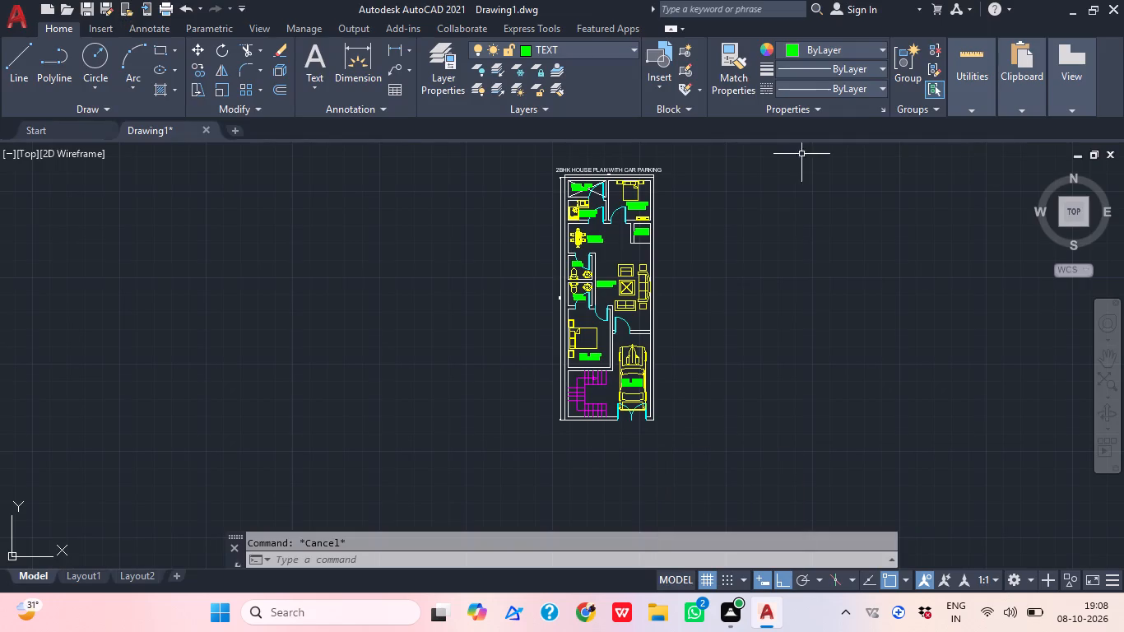
scroll(677, 287, "up", 1)
middle_click_drag(677, 287, 689, 289)
scroll(686, 289, "down", 1)
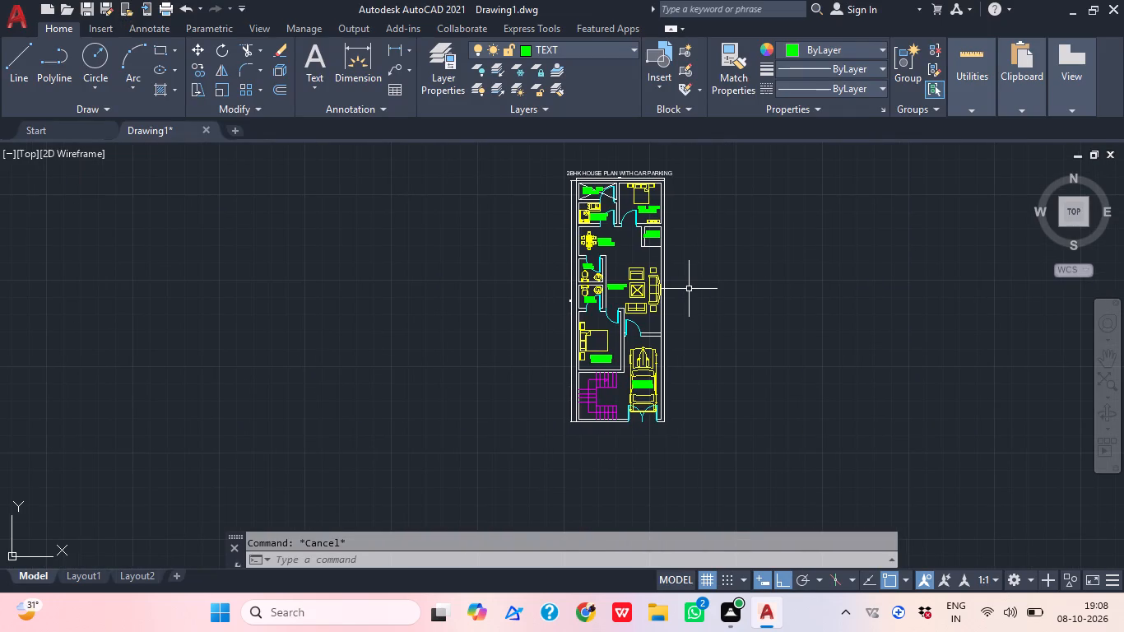
middle_click(689, 289)
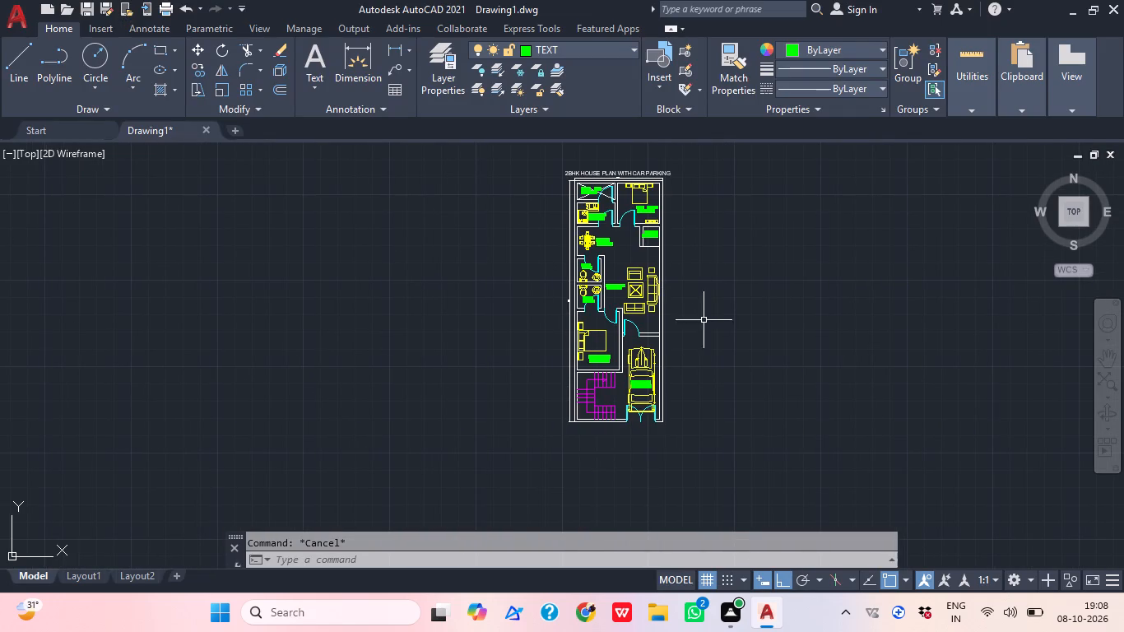
left_click(798, 419)
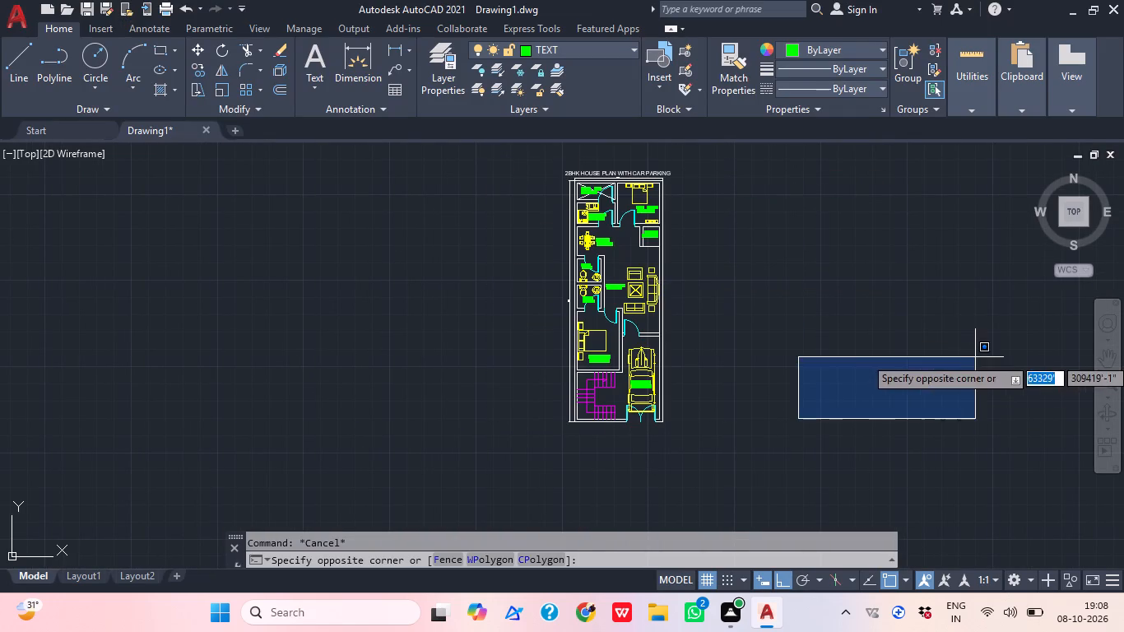
key("Escape")
Save the drawing as 2BHK HOUSE in the AUTO CADD folder.
key("ctrl+s")
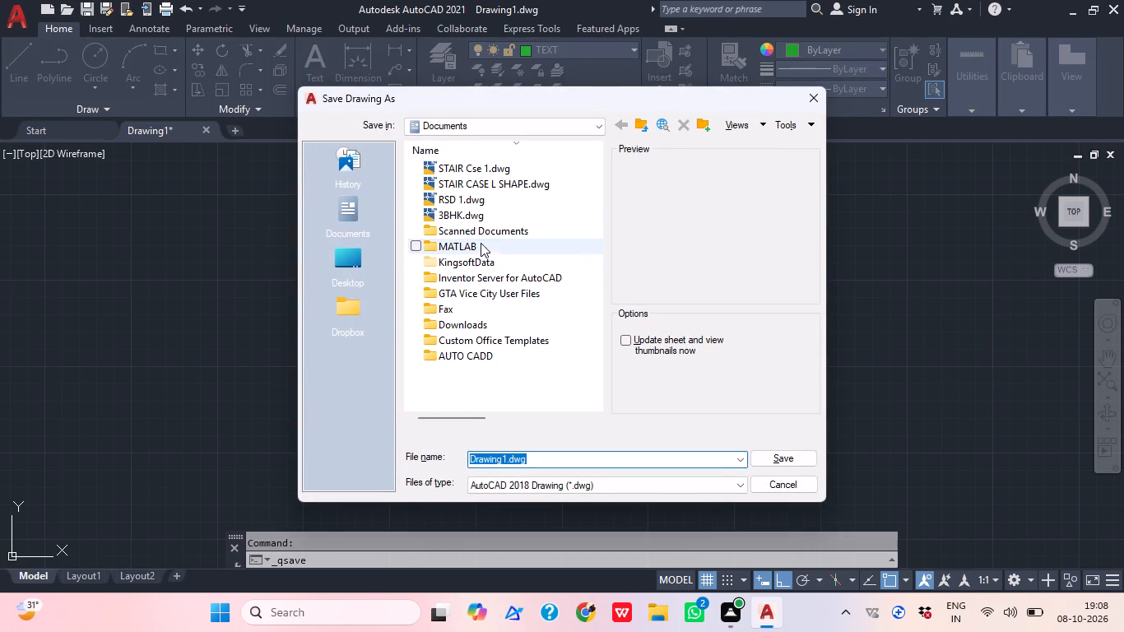
left_click(472, 360)
double_click(472, 360)
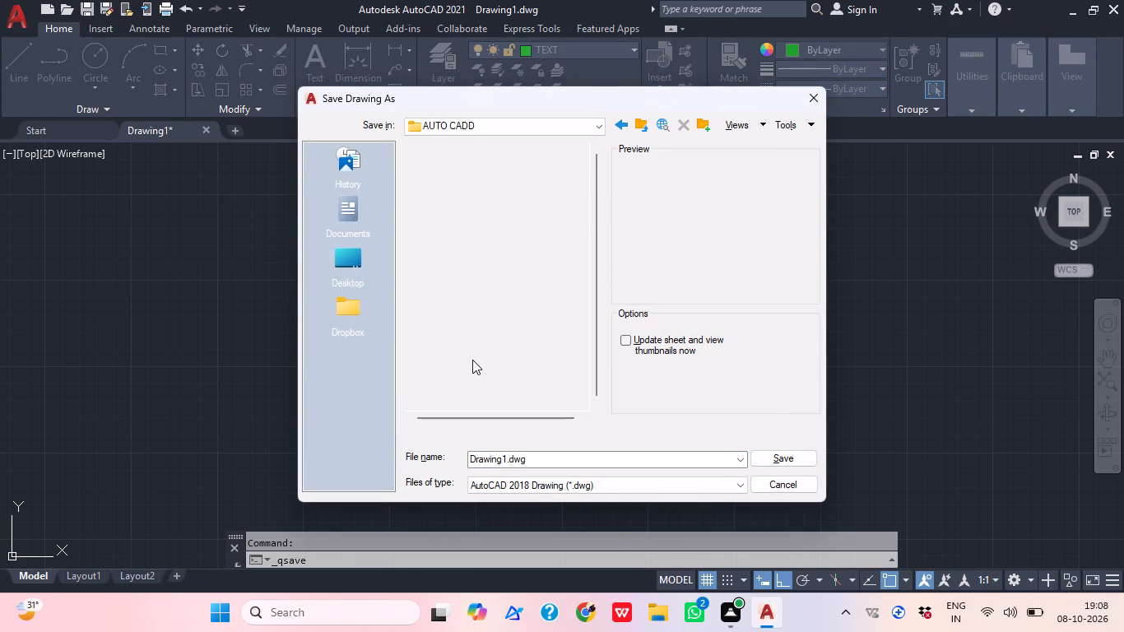
double_click(558, 462)
type("2BHK HOUSE")
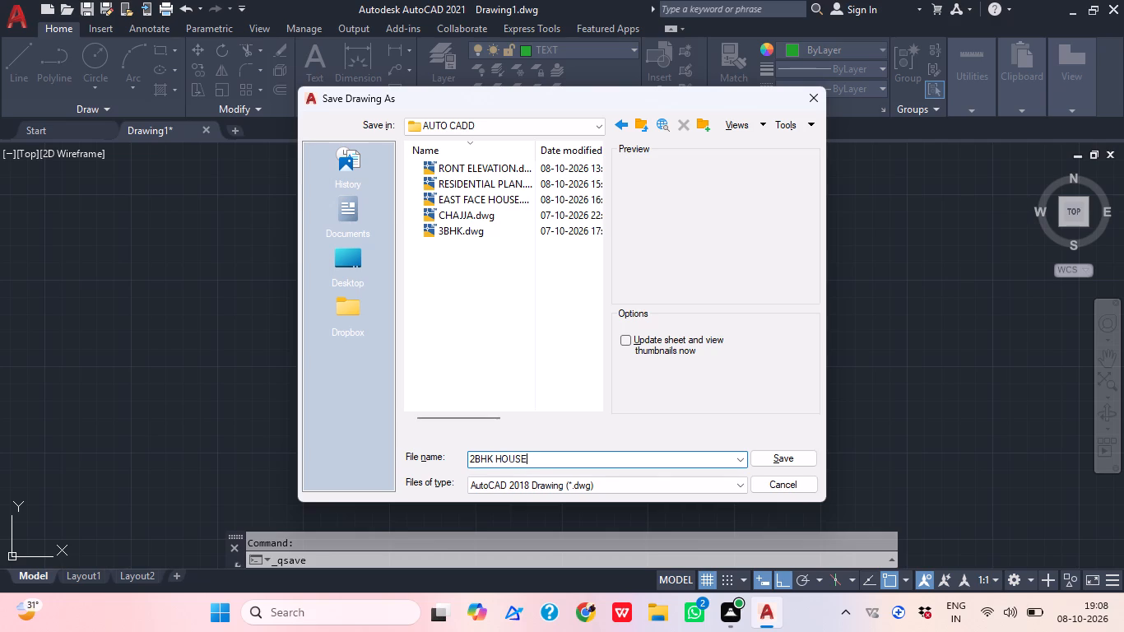
left_click(773, 463)
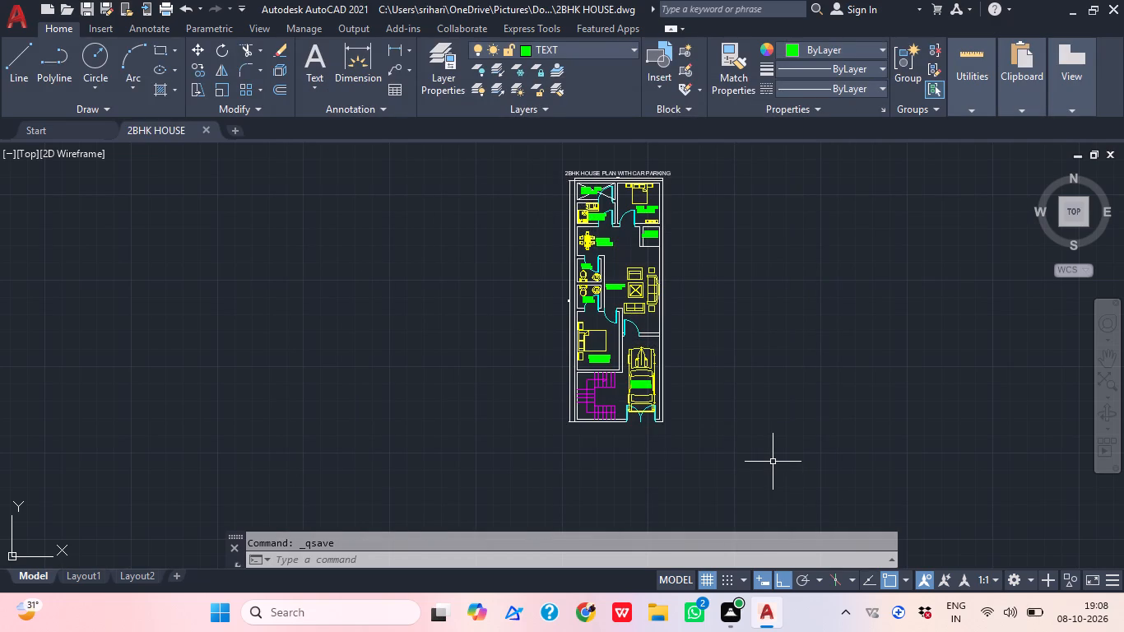
Set up a plot of the model with the AutoCAD PDF (High Quality Print).pc3 plotter and apply the previous plot's page setup.
key("ctrl+p")
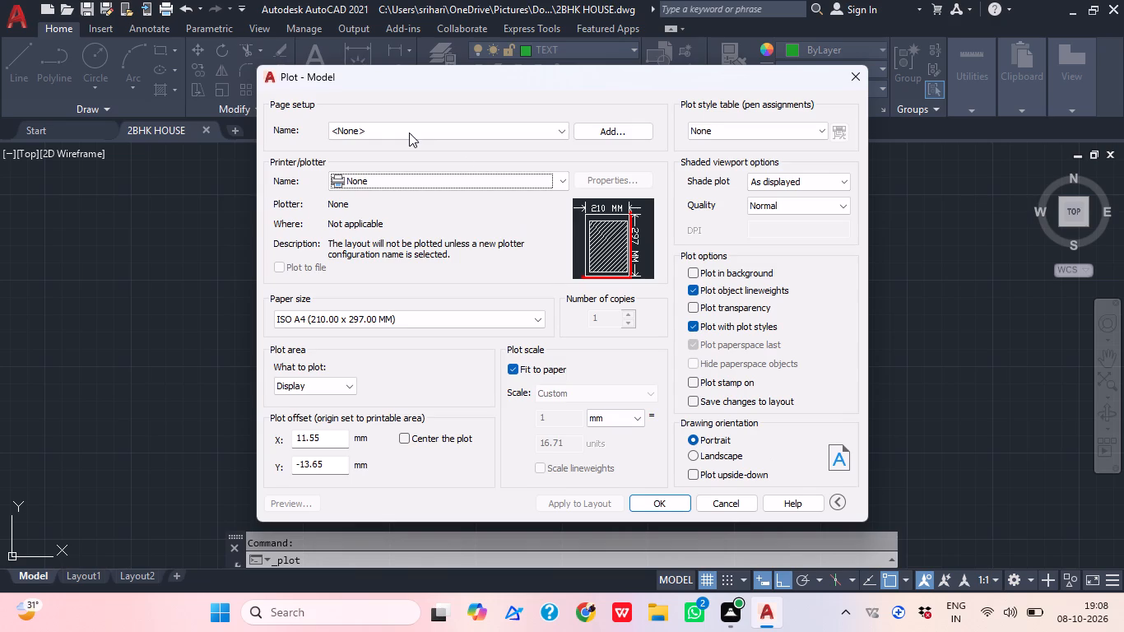
left_click(422, 184)
left_click(450, 281)
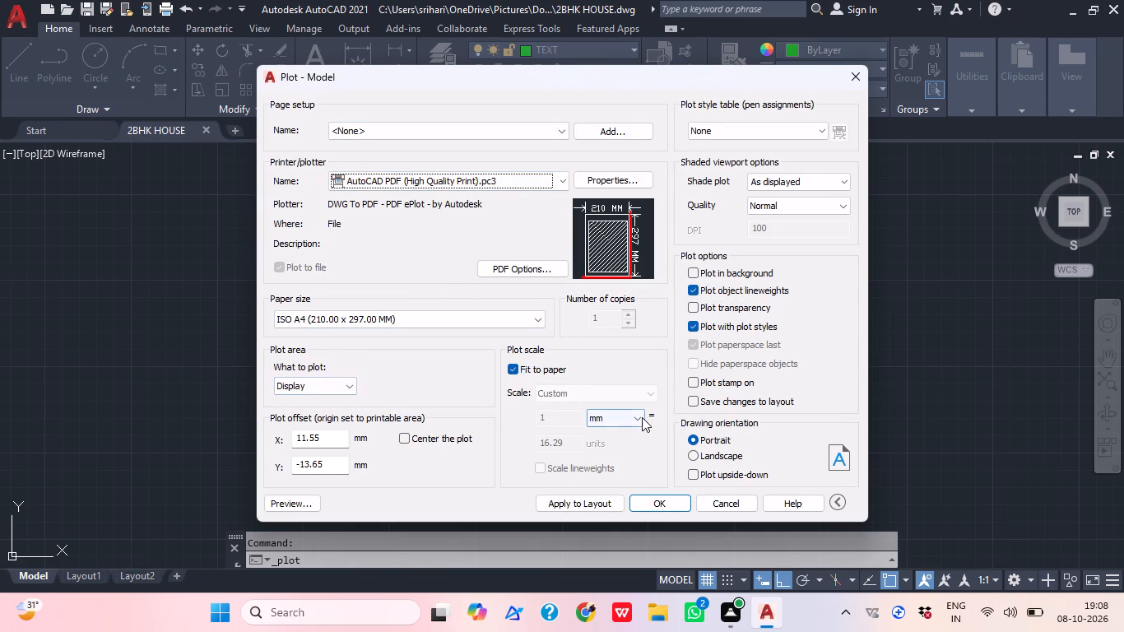
left_click(620, 418)
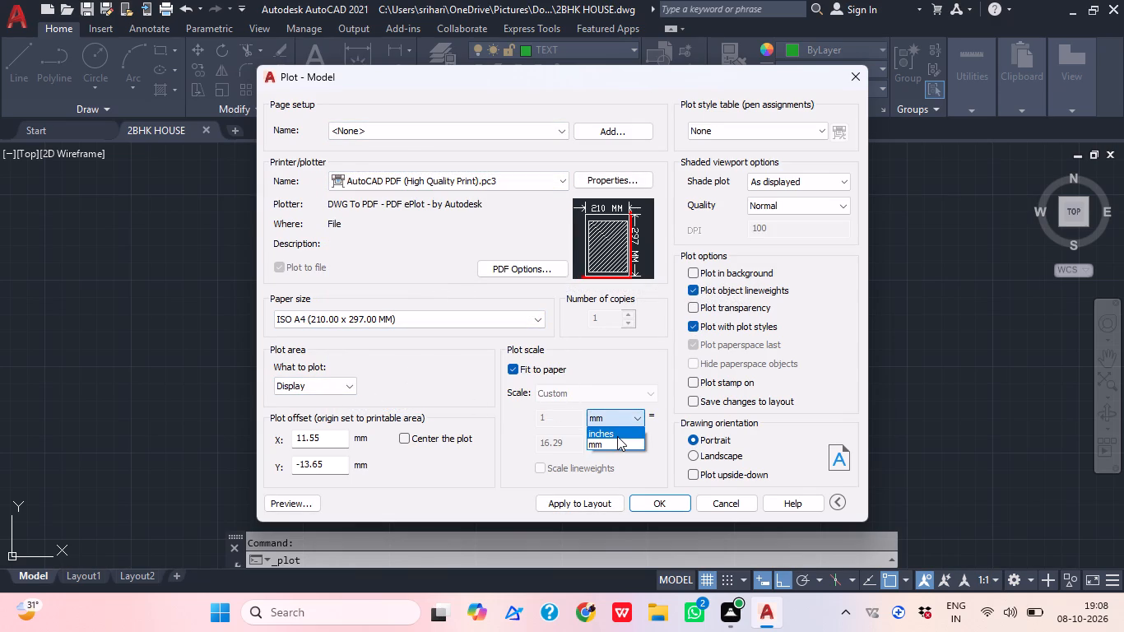
left_click(617, 436)
left_click(495, 132)
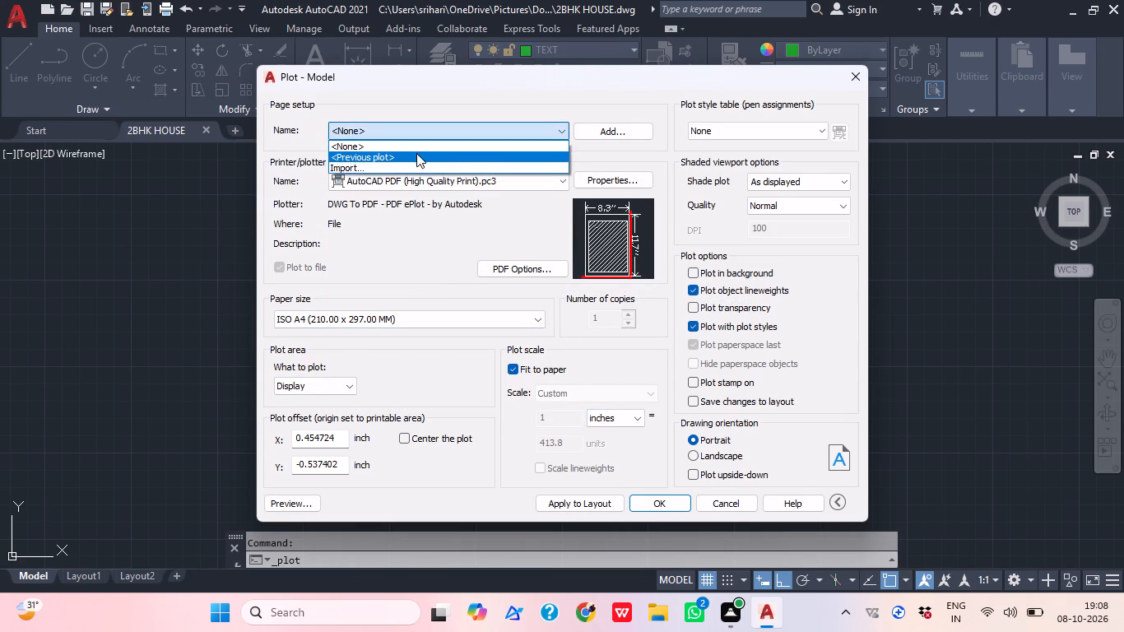
left_click(415, 153)
Define the plot area as a window enclosing the whole floor plan and its title, with a margin around them.
left_click(347, 387)
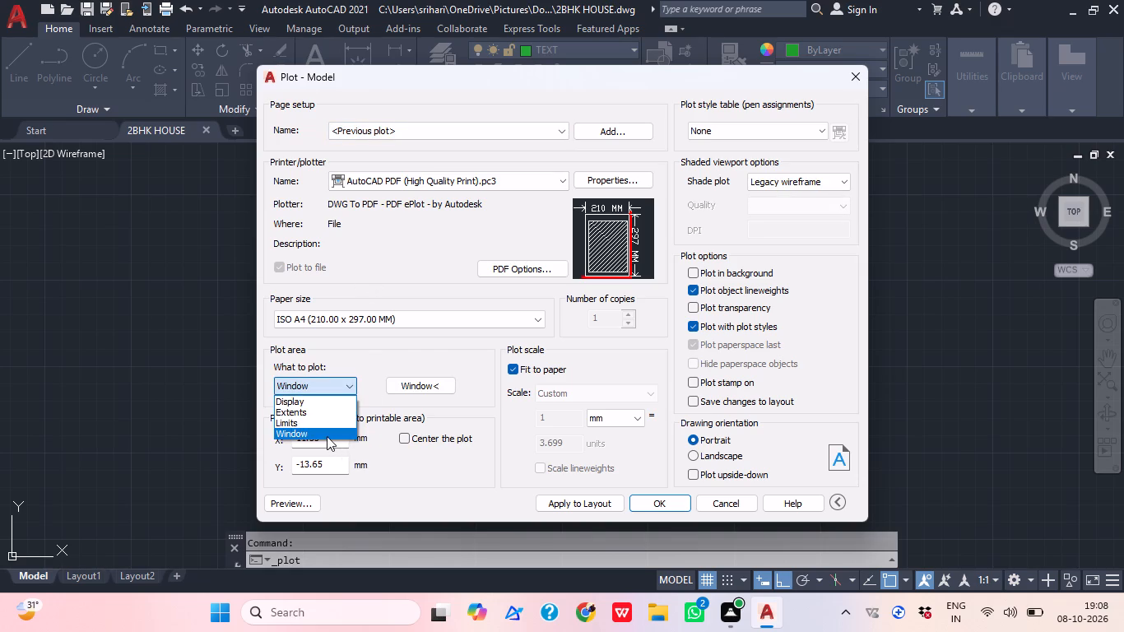
left_click(327, 436)
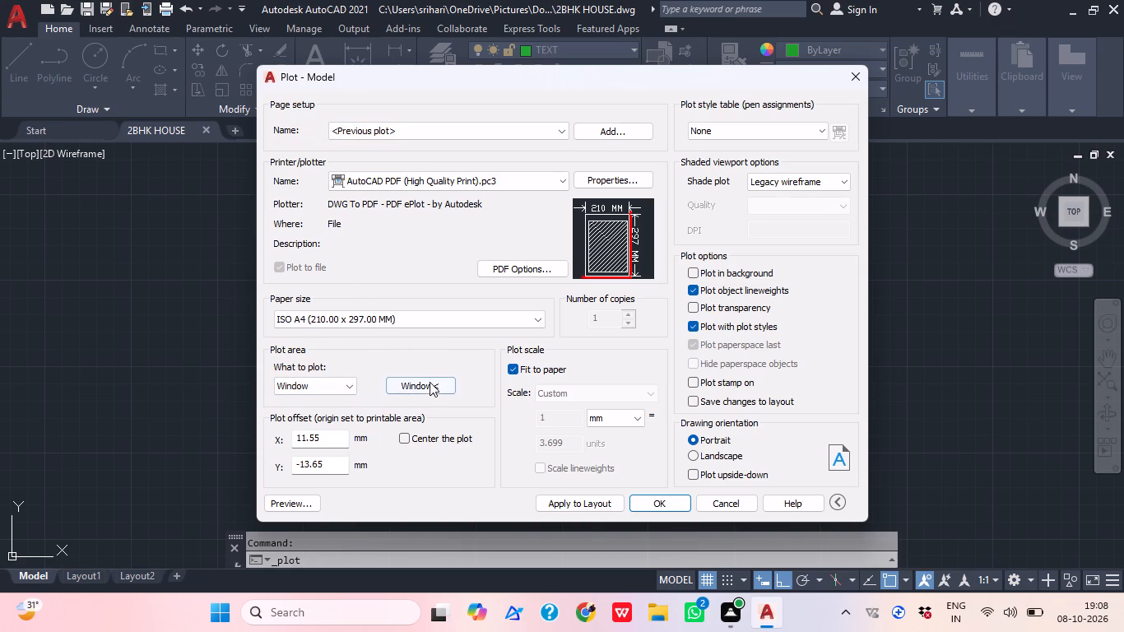
left_click(426, 382)
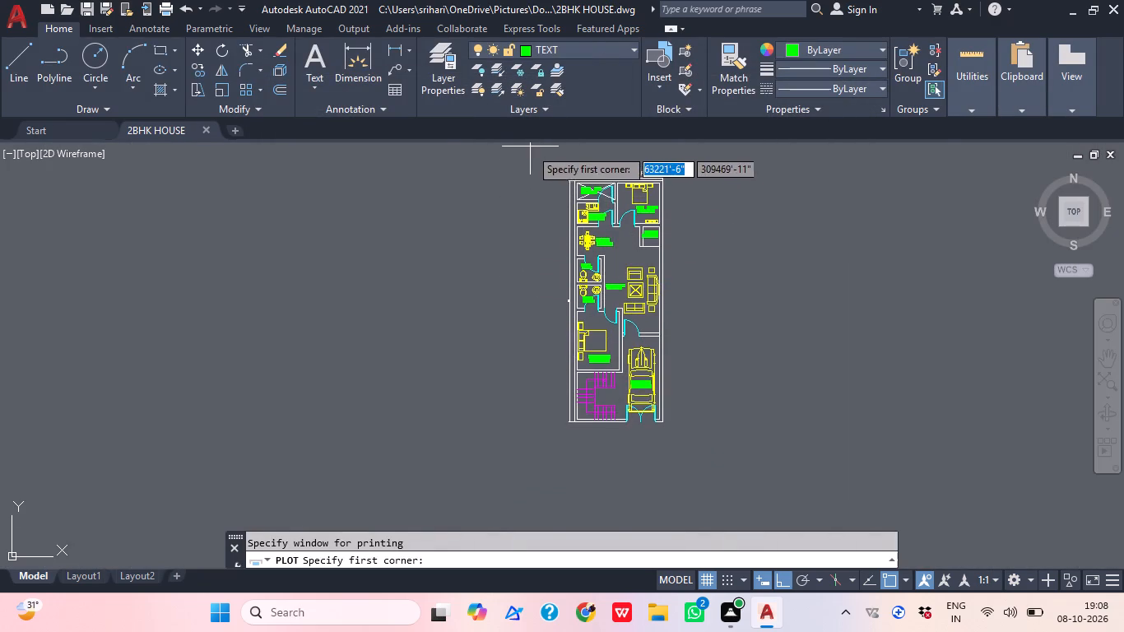
middle_click_drag(528, 148, 499, 216)
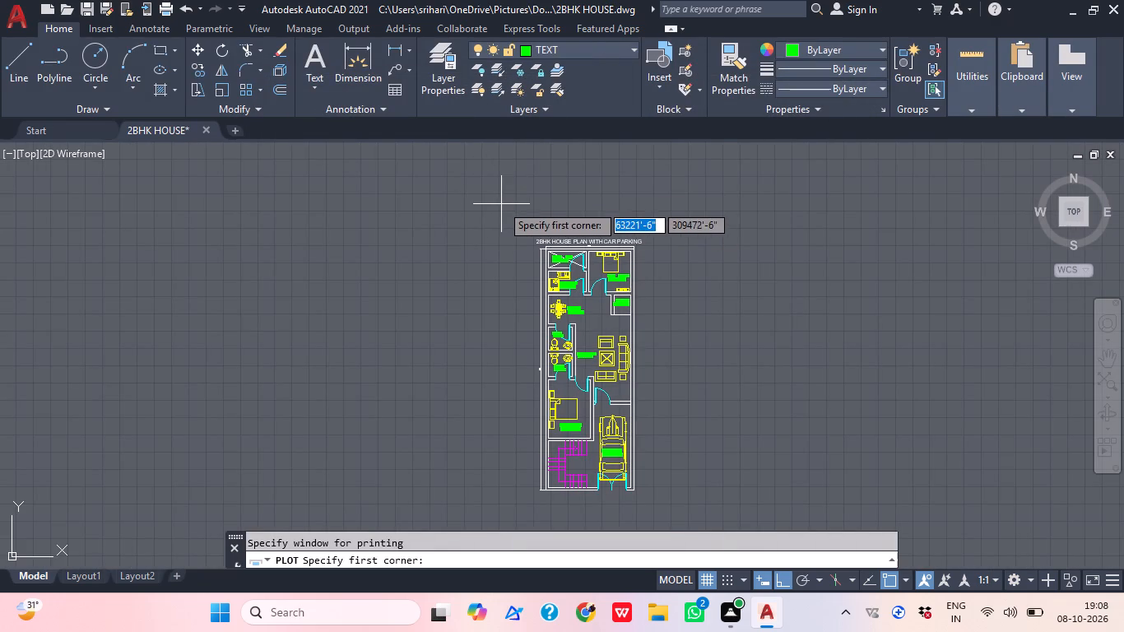
left_click(501, 204)
scroll(523, 211, "down", 3)
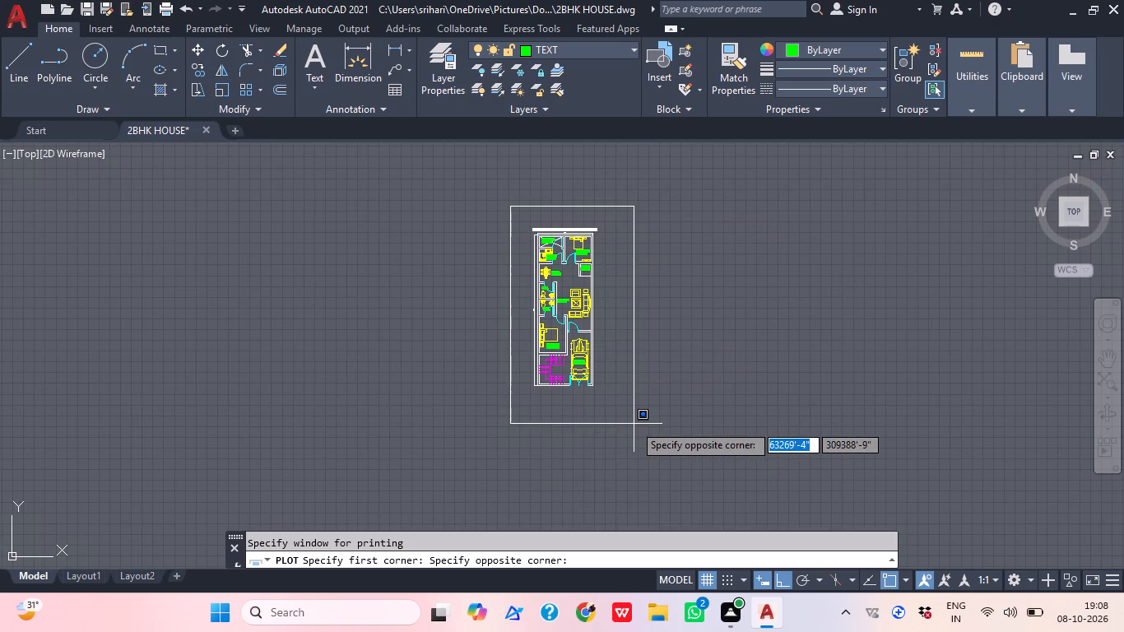
left_click(634, 424)
Preview the plotted sheet, checking the plan, title and room labels, and return to the plot settings.
left_click(303, 501)
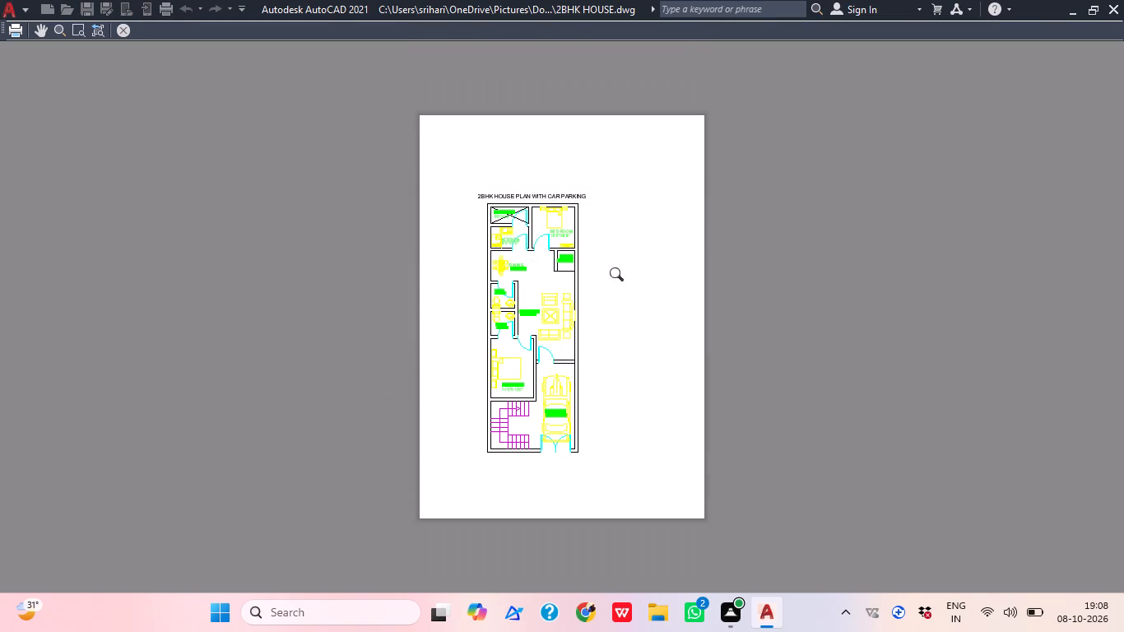
scroll(729, 378, "up", 2)
scroll(700, 378, "down", 2)
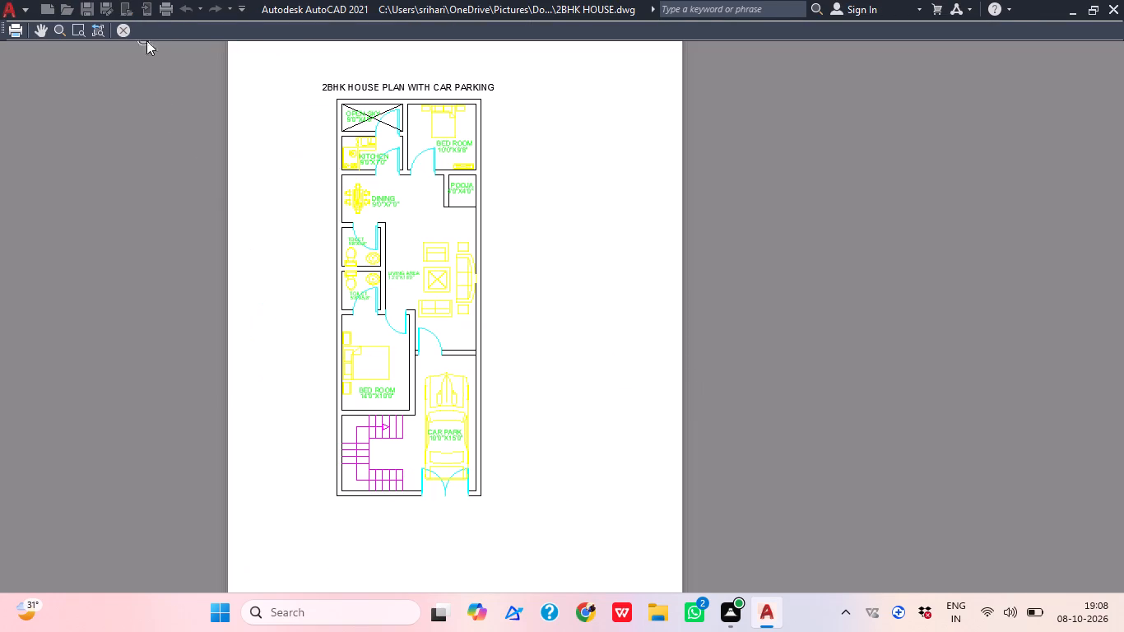
left_click(127, 23)
scroll(475, 119, "down", 2)
scroll(634, 337, "down", 1)
middle_click_drag(604, 330, 598, 328)
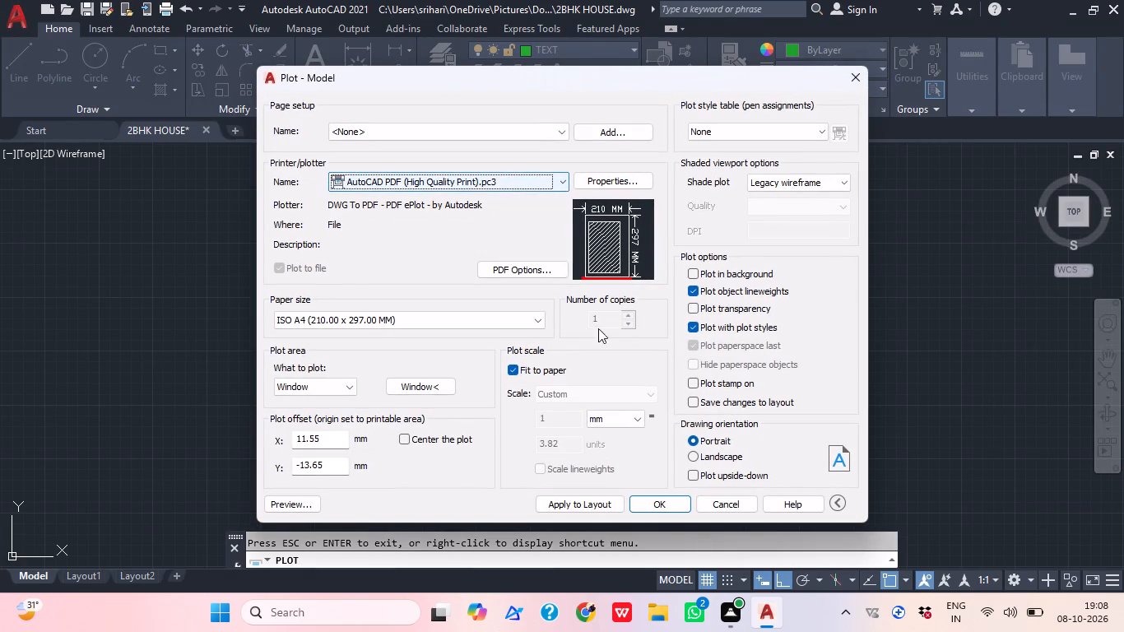
middle_click_drag(598, 328, 589, 326)
Plot the floor plan to PDF as 2BHK HOUSE-Model.pdf in the AUTO CADD folder.
left_click(664, 499)
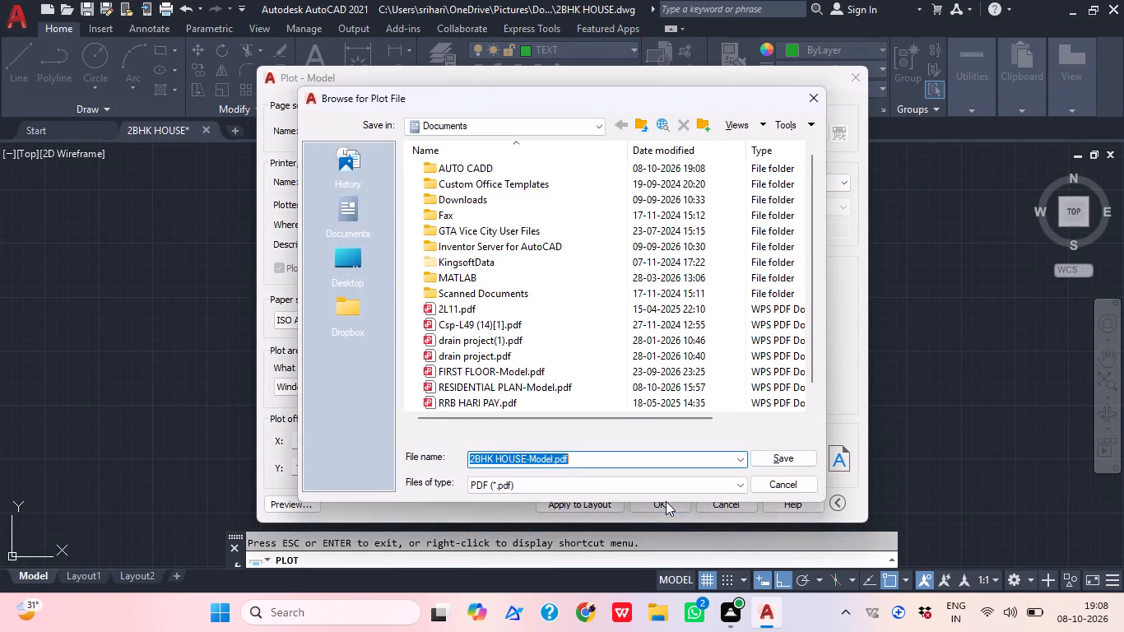
double_click(462, 170)
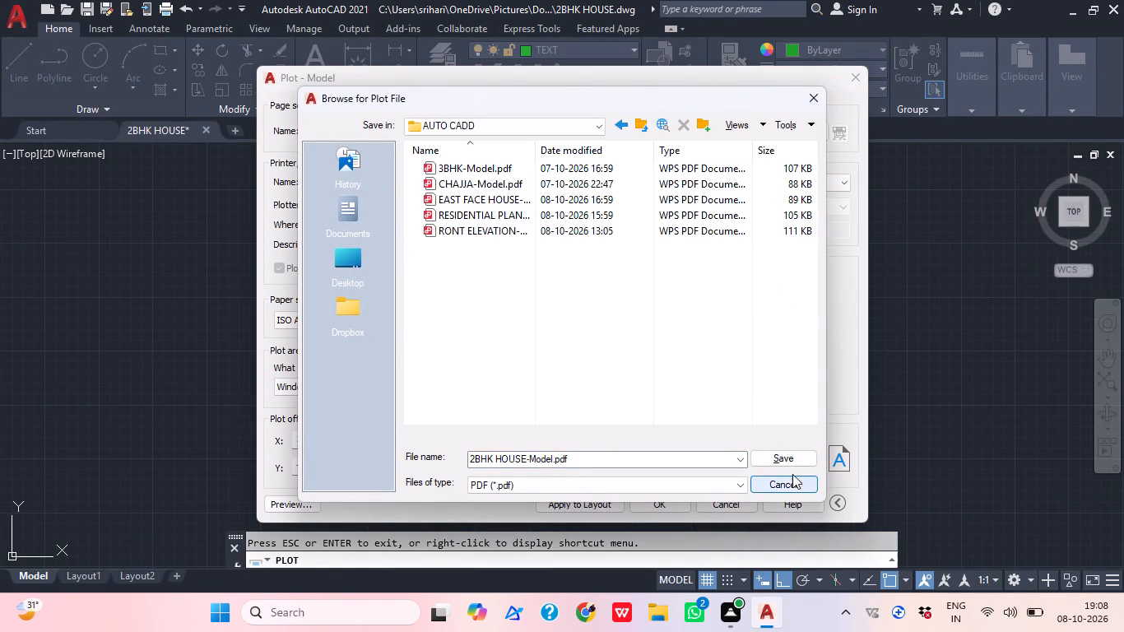
left_click(786, 458)
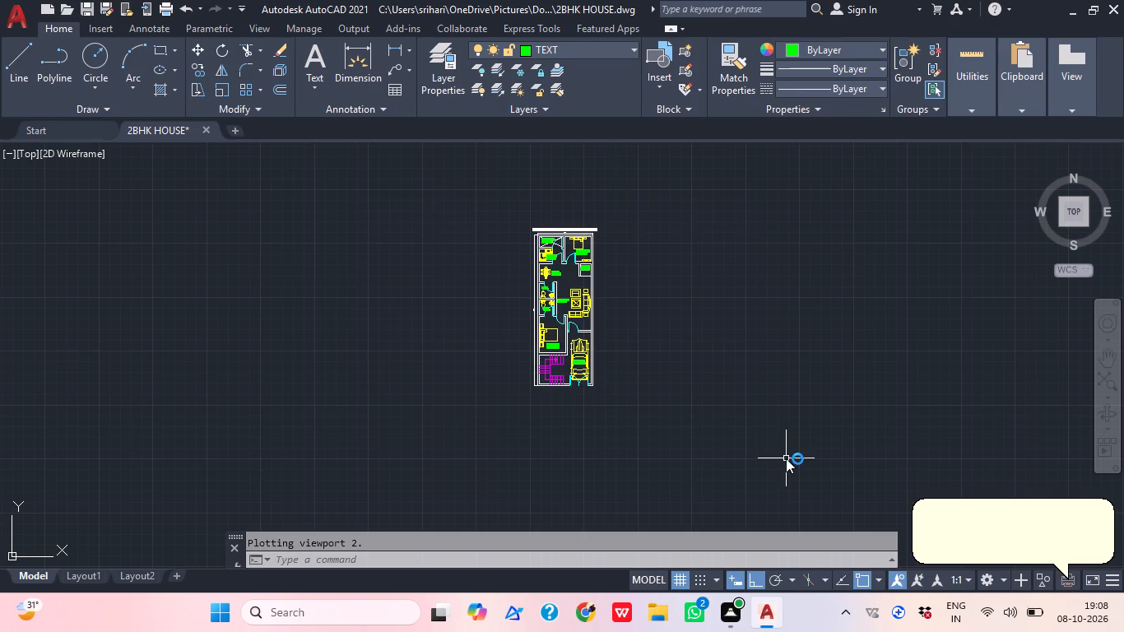